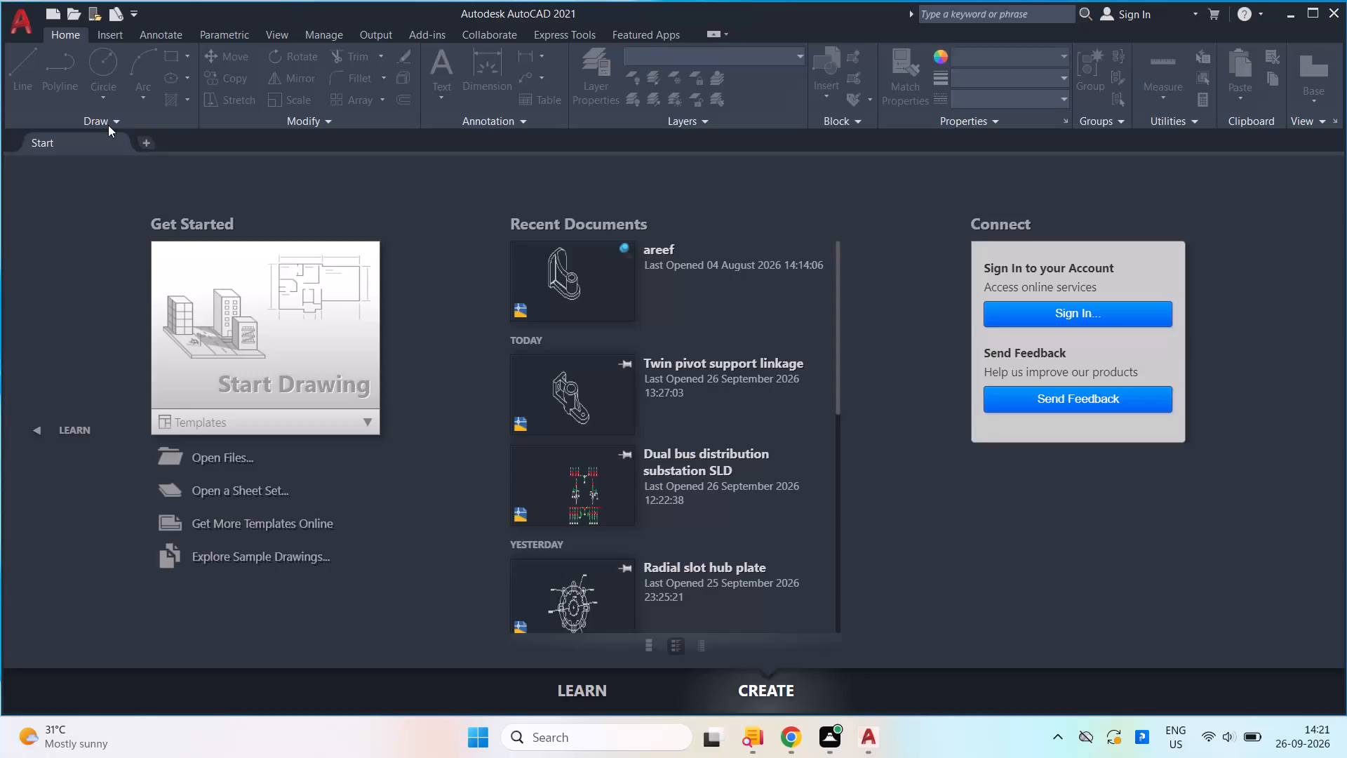
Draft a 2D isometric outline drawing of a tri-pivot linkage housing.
Create a new drawing from the acad.dwt template.
{"action": "right_click", "coordinate": [108, 127]}
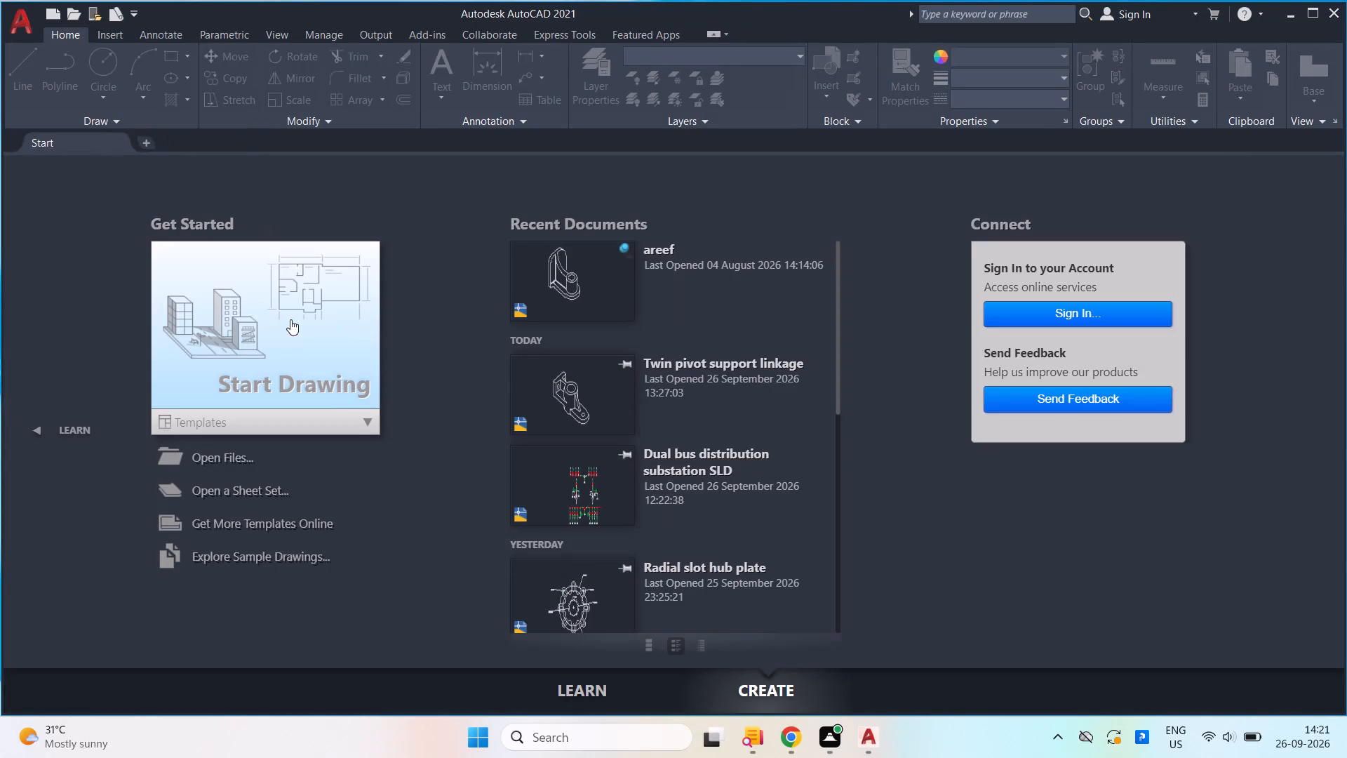
{"action": "left_click", "coordinate": [366, 418]}
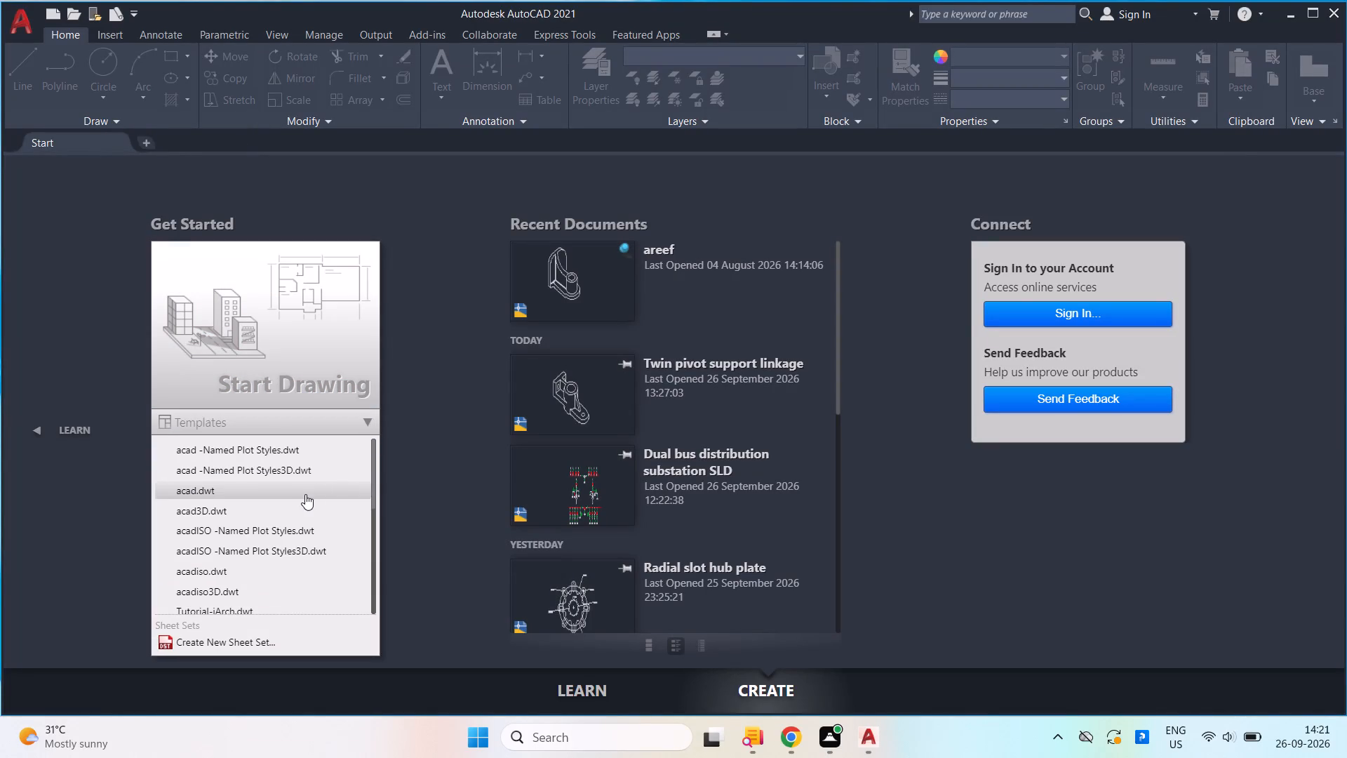
{"action": "left_click", "coordinate": [303, 496]}
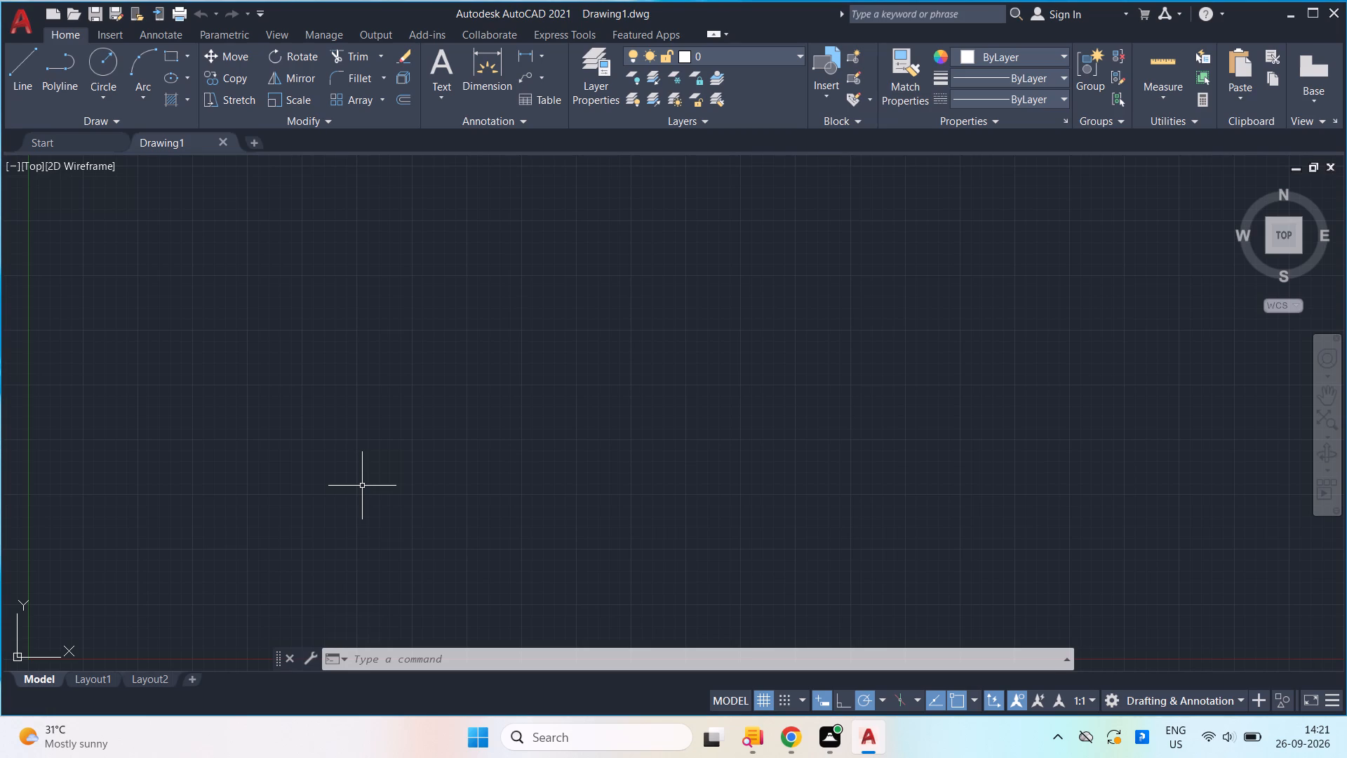
Turn on command logging for the drawing with LOGFILEON.
{"action": "type", "text": "log"}
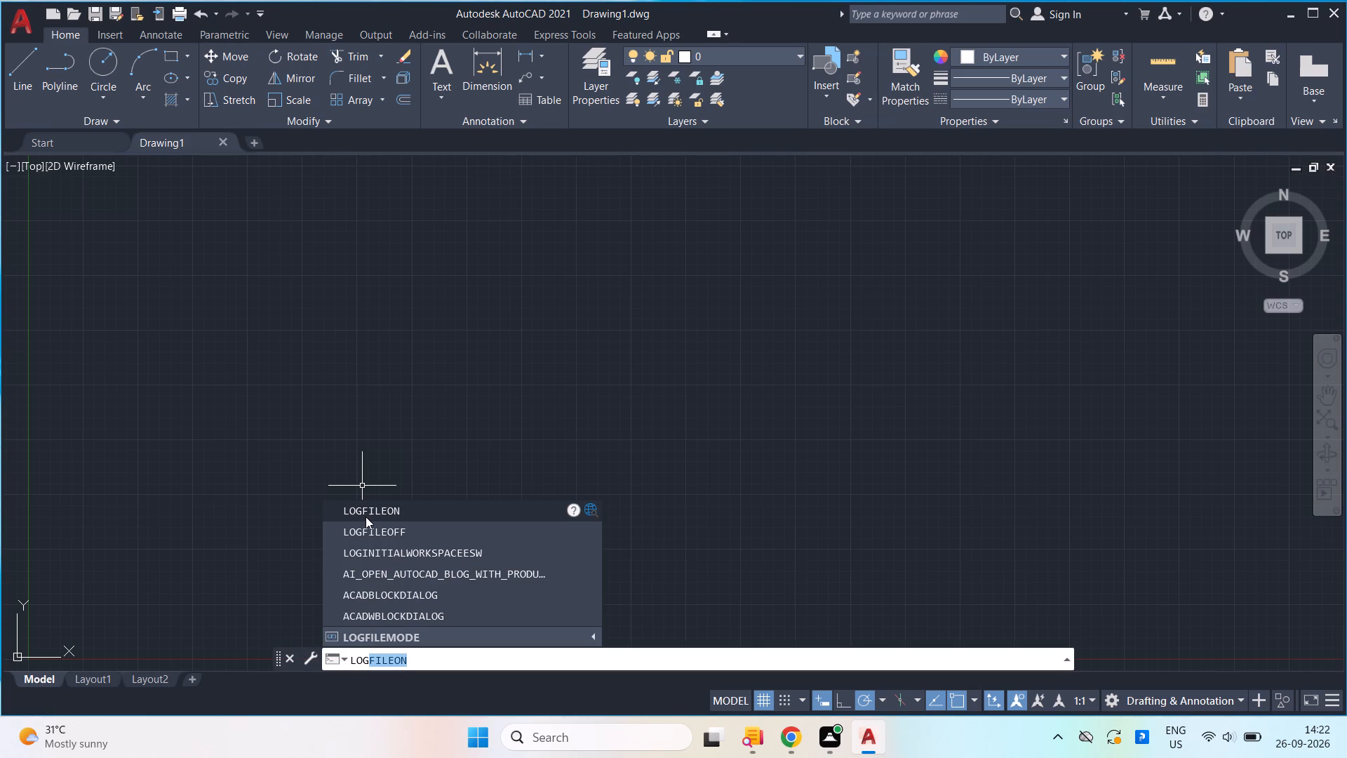
{"action": "left_click", "coordinate": [366, 517]}
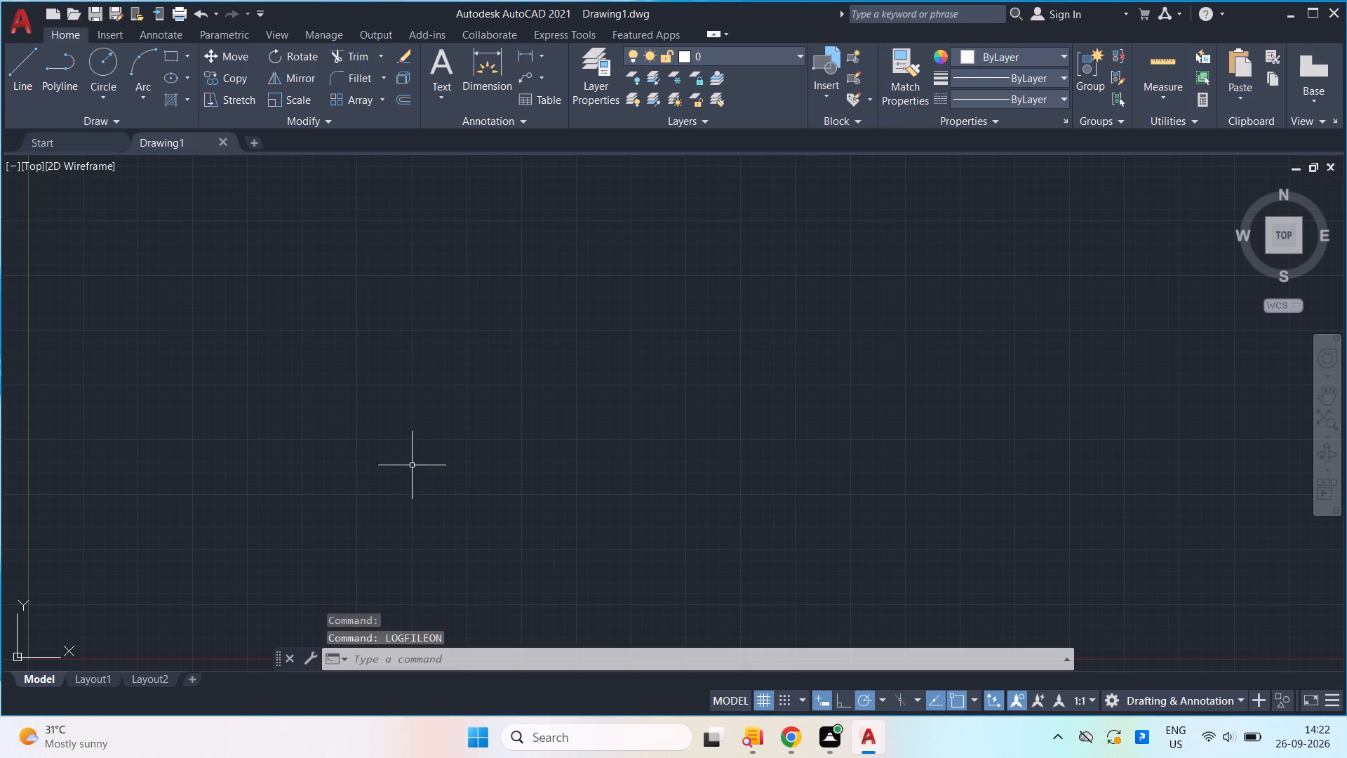
{"action": "key", "text": "Return"}
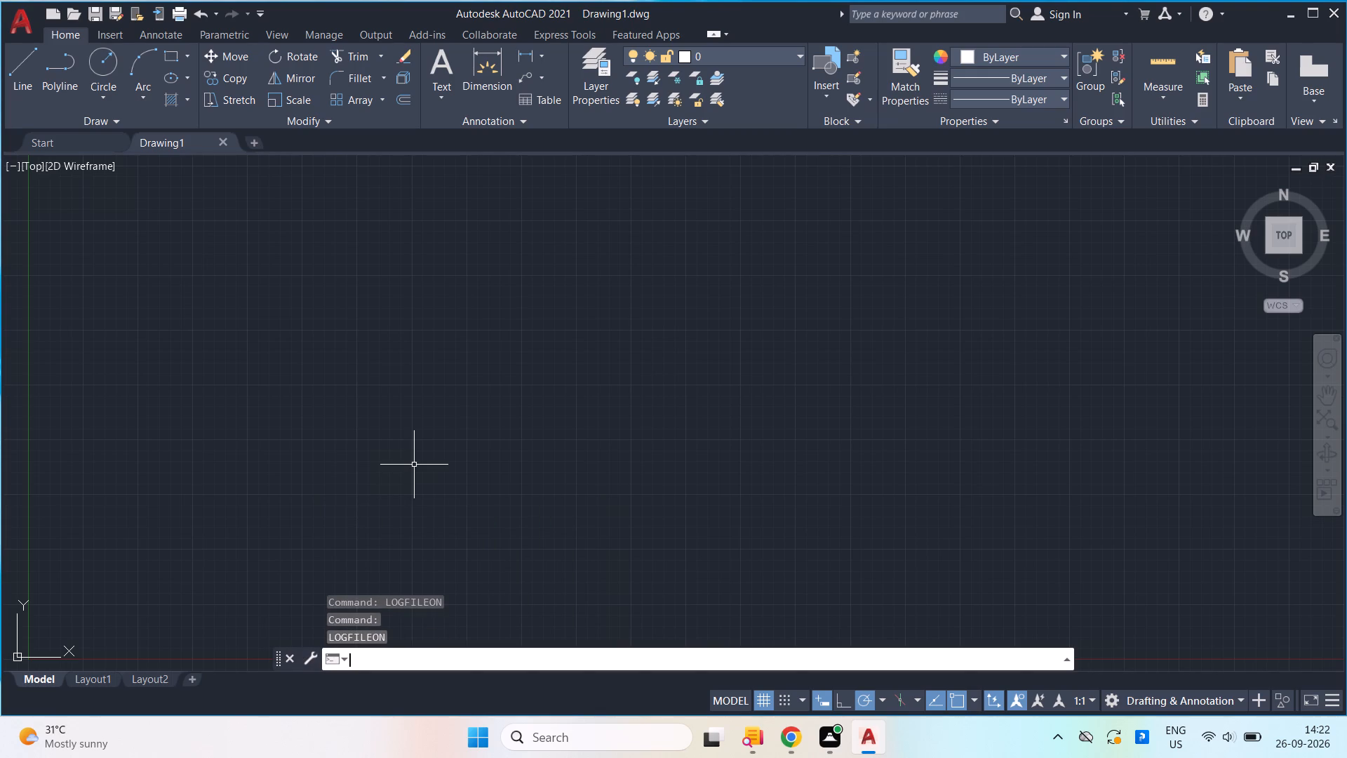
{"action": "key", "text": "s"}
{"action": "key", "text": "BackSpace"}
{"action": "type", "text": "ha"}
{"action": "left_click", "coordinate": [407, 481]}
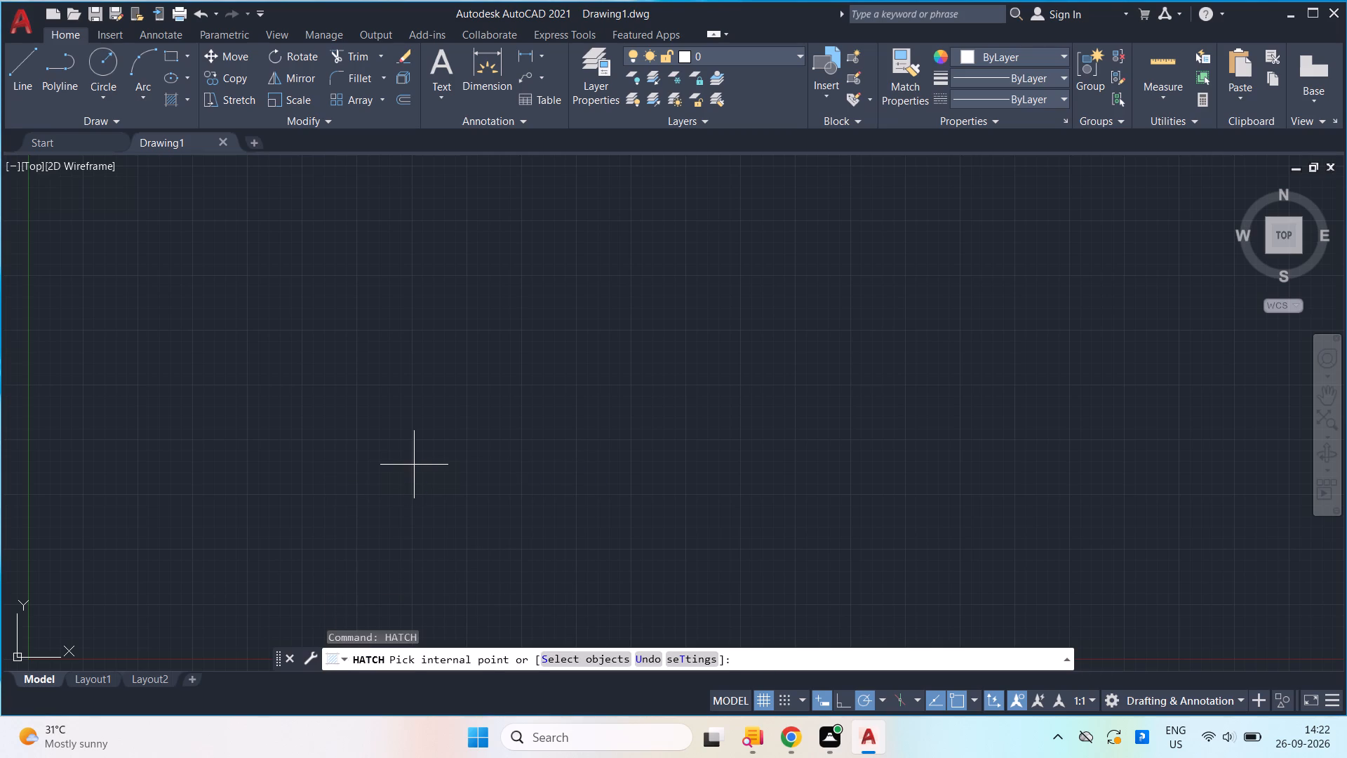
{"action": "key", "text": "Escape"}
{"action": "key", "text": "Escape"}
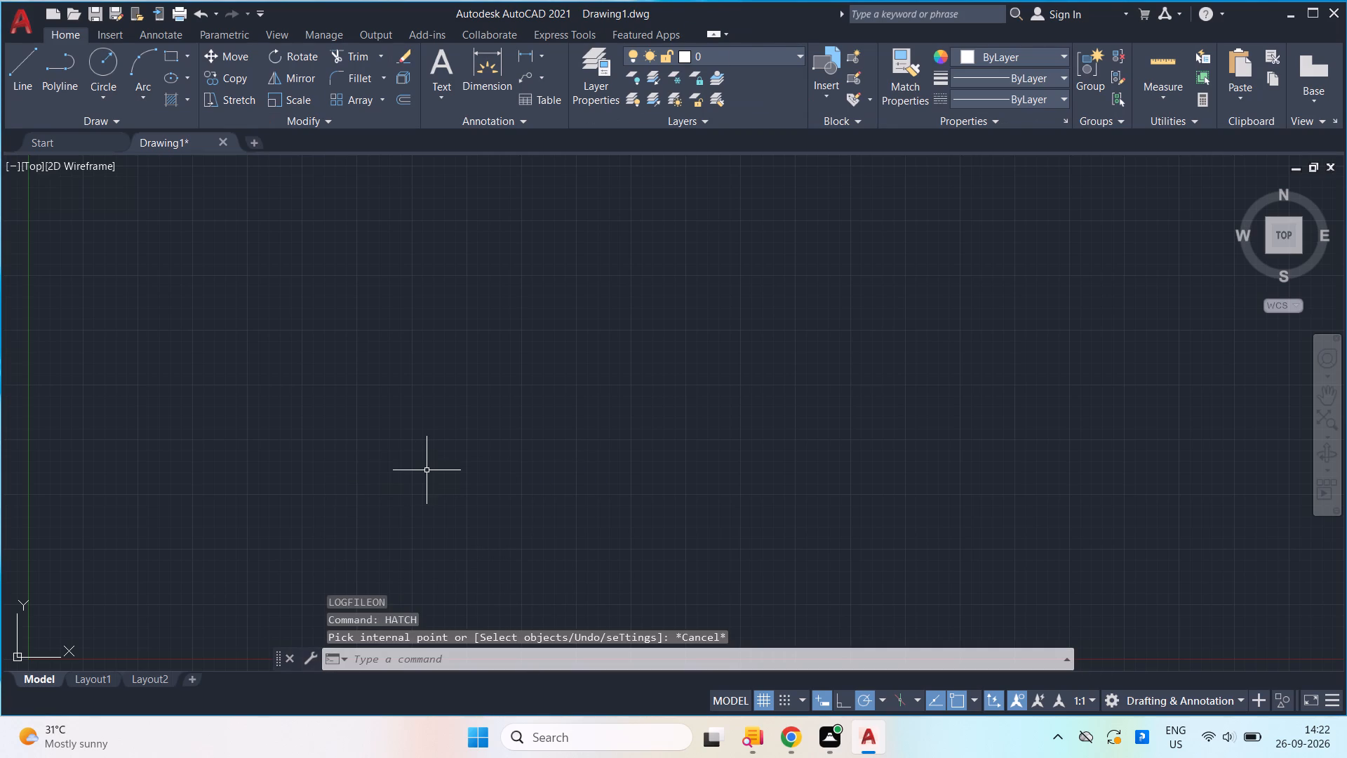
Run LOGFILEON again so that command logging is on.
{"action": "type", "text": "log"}
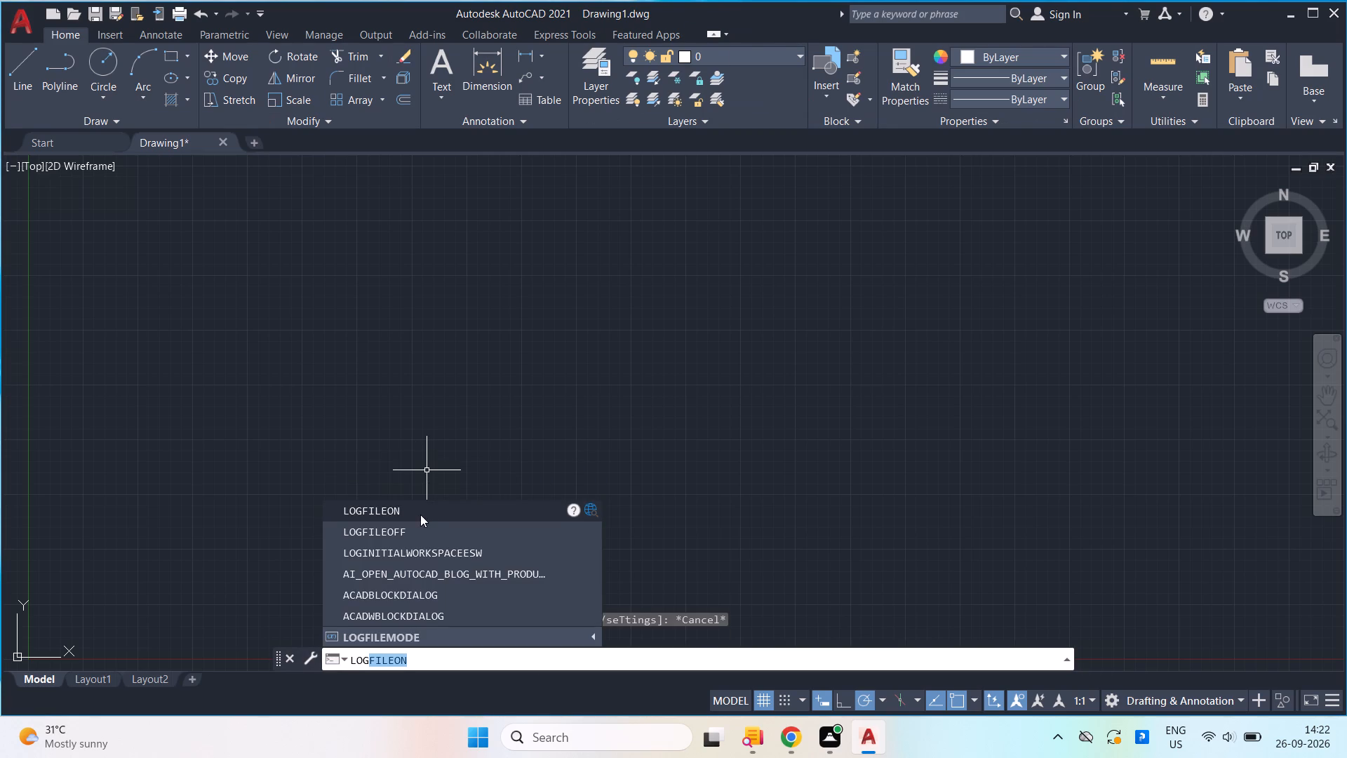
{"action": "left_click", "coordinate": [420, 514]}
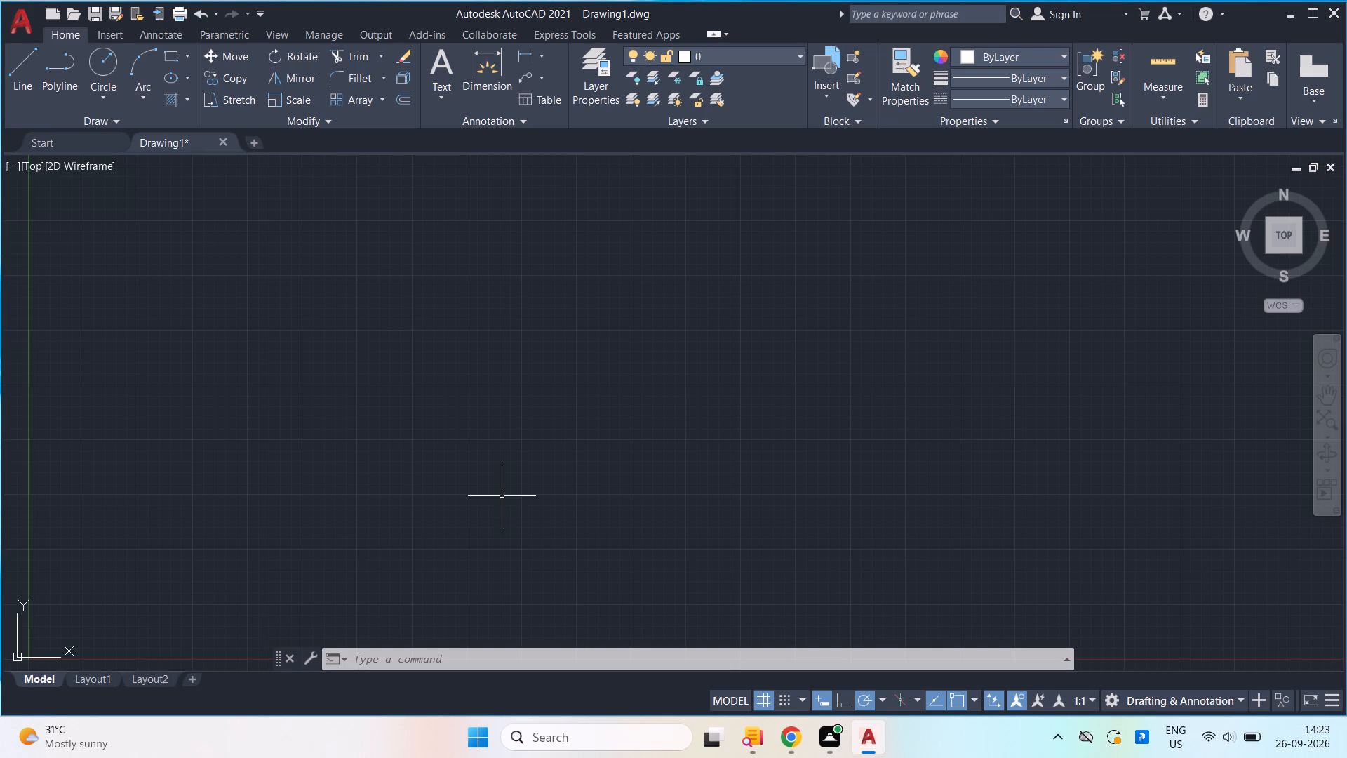
Draw a single 90-unit line sloping down at 330° in the empty area above and beyond the origin.
{"action": "scroll", "coordinate": [556, 496], "scroll_direction": "down", "scroll_amount": 3}
{"action": "middle_click_drag", "start_coordinate": [801, 429], "coordinate": [444, 588]}
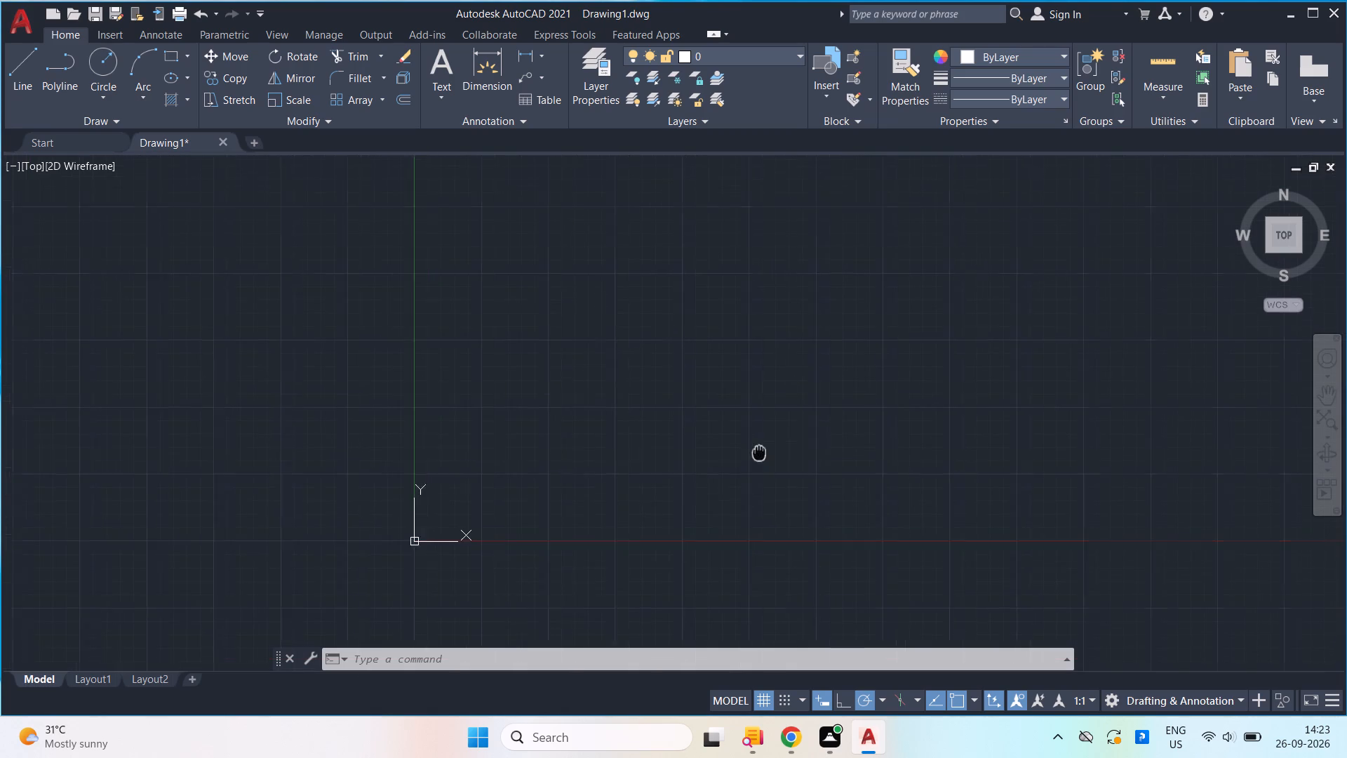
{"action": "middle_click_drag", "start_coordinate": [444, 588], "coordinate": [43, 664]}
{"action": "key", "text": "l"}
{"action": "key", "text": "Return"}
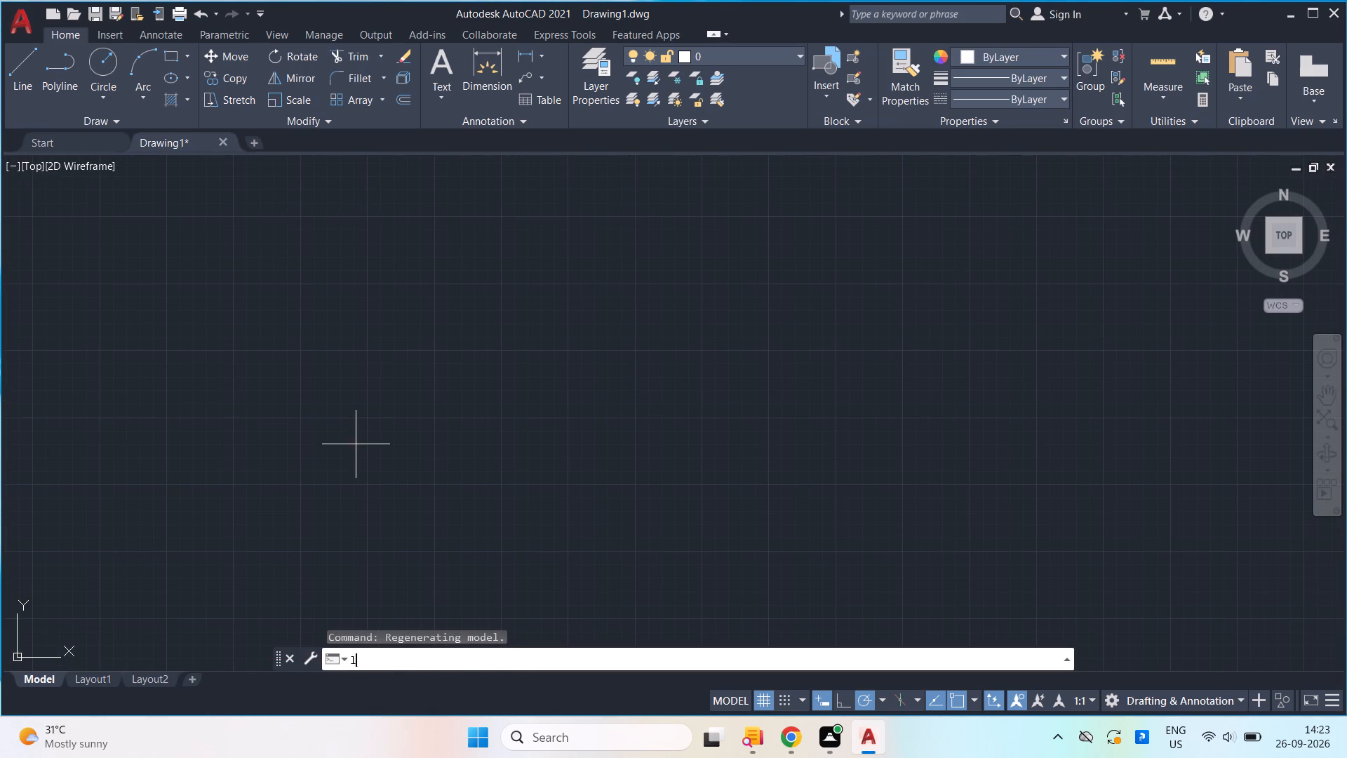
{"action": "left_click", "coordinate": [356, 397]}
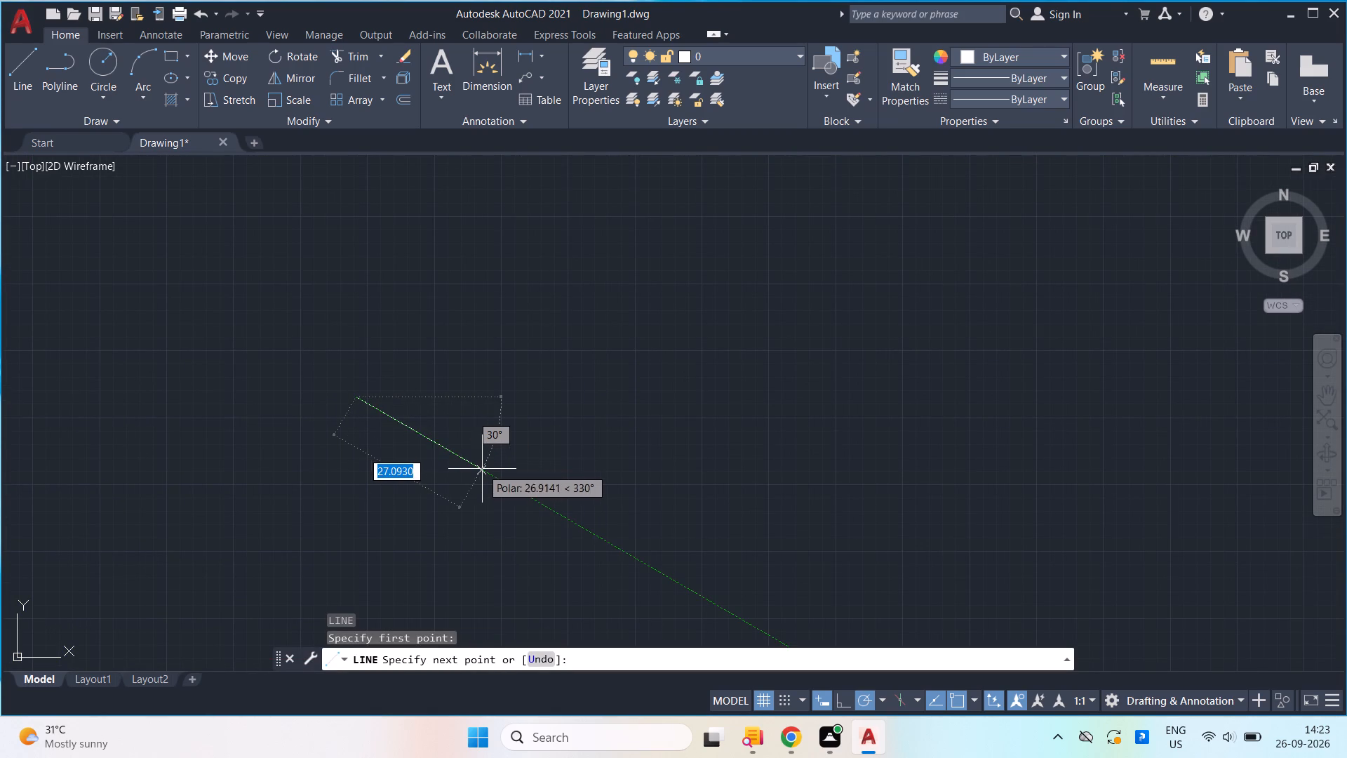
{"action": "scroll", "coordinate": [482, 469], "scroll_direction": "down", "scroll_amount": 1}
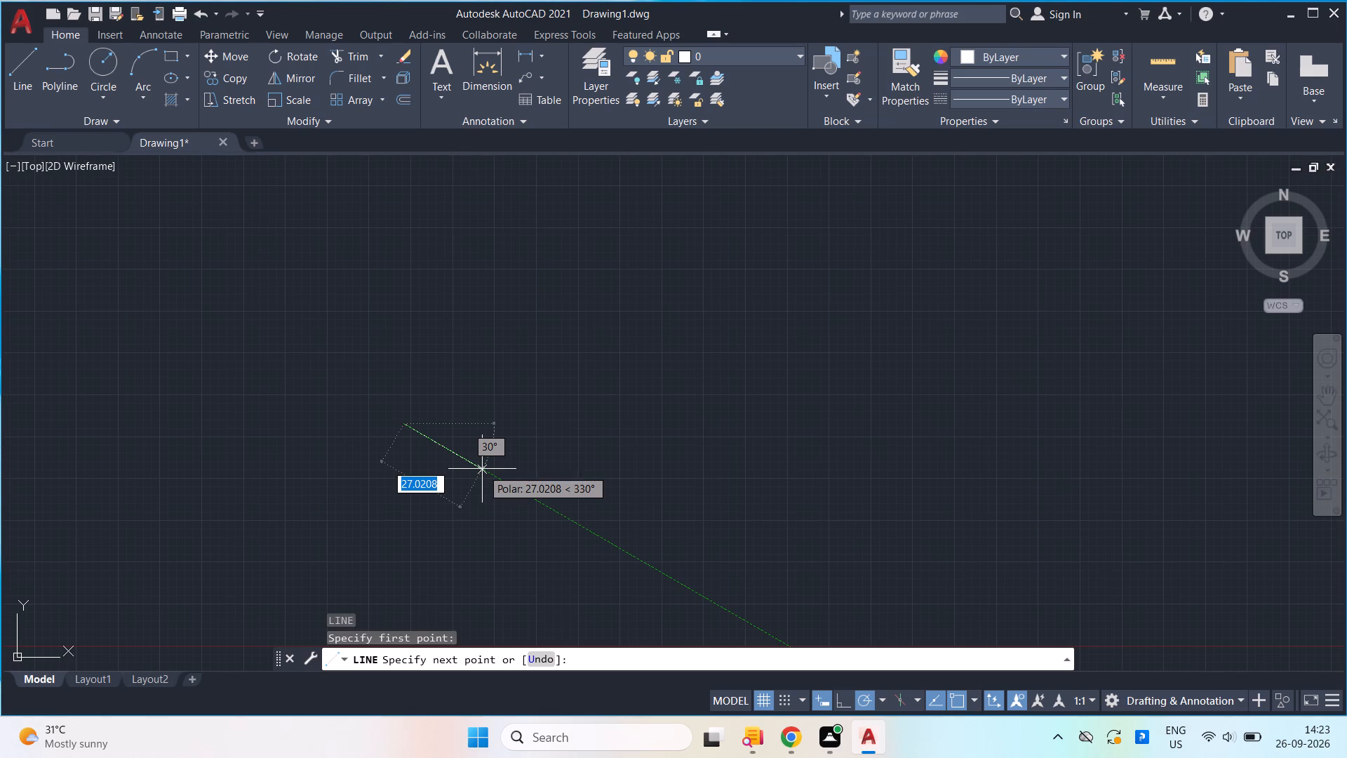
{"action": "type", "text": "90"}
{"action": "key", "text": "Return"}
{"action": "key", "text": "v"}
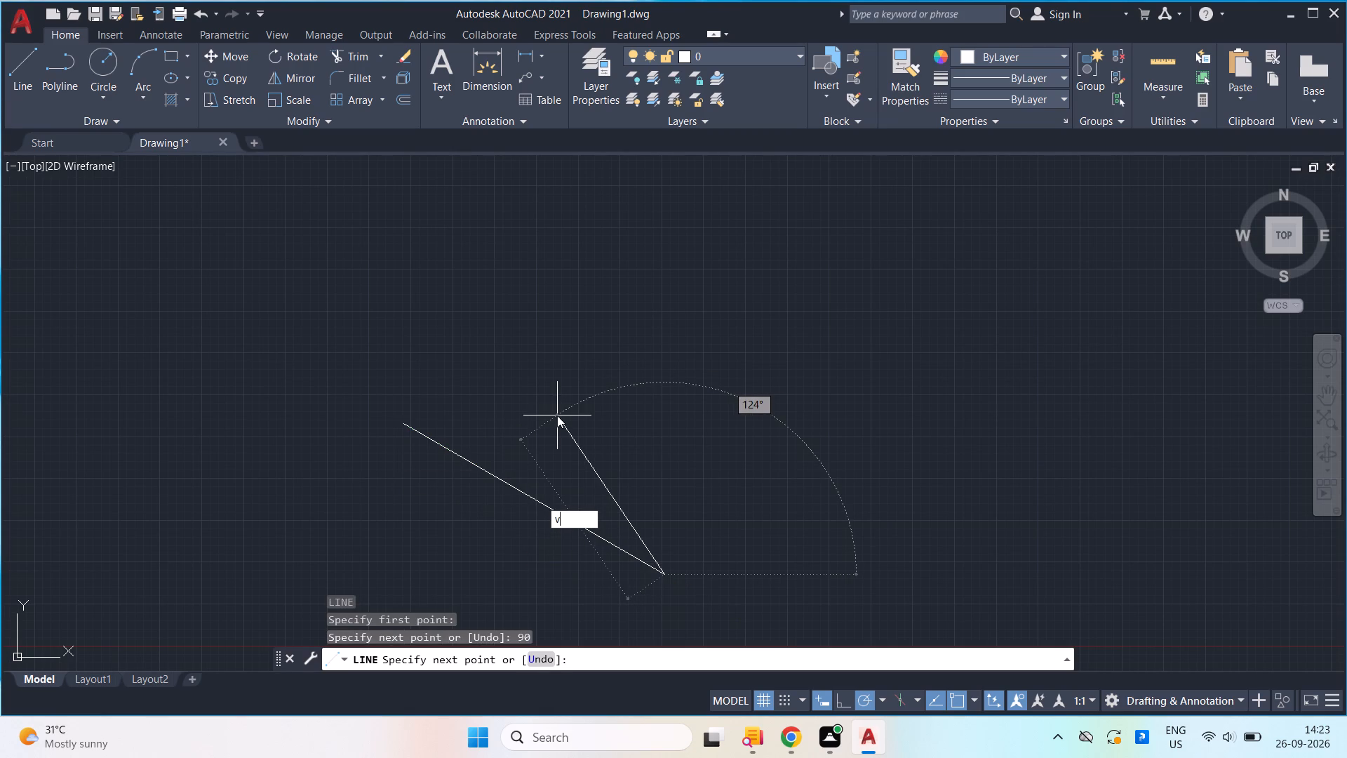
{"action": "key", "text": "space"}
{"action": "key", "text": "Escape"}
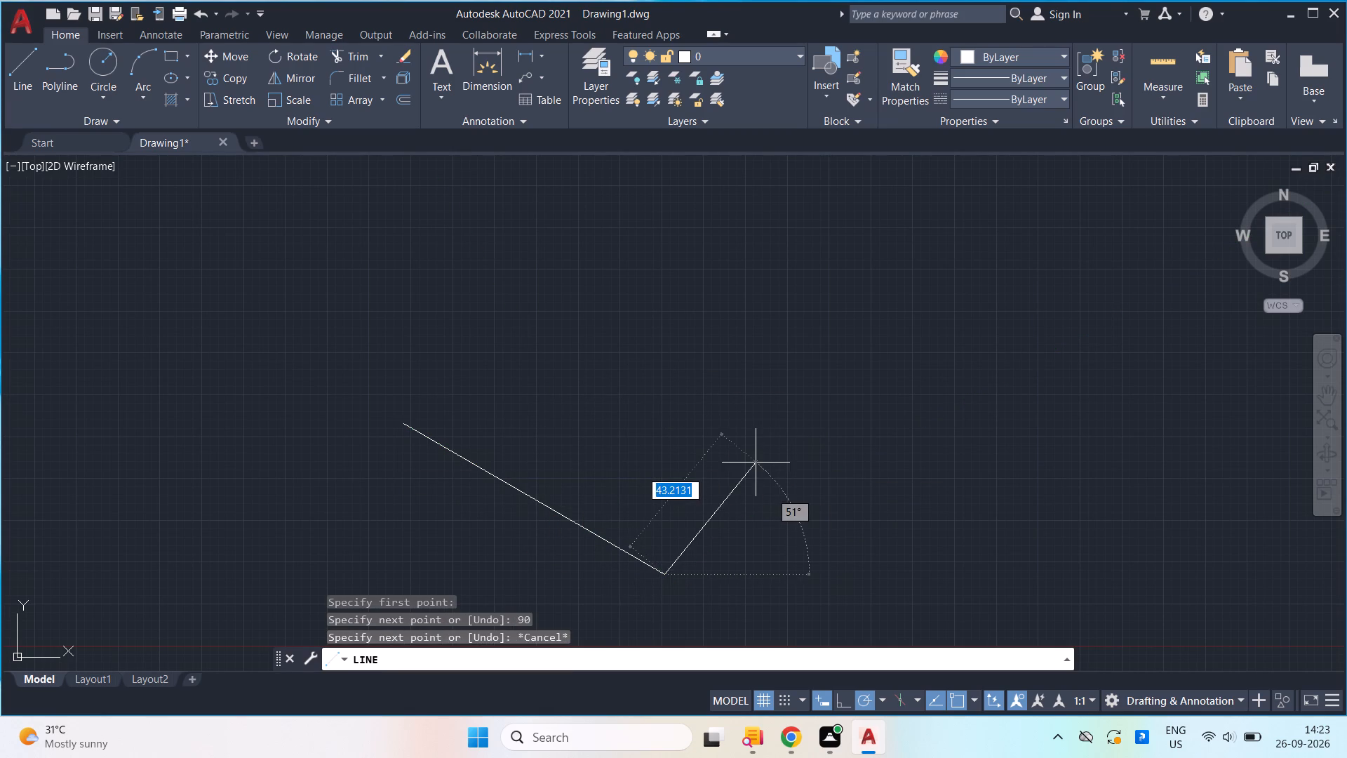
{"action": "key", "text": "Escape"}
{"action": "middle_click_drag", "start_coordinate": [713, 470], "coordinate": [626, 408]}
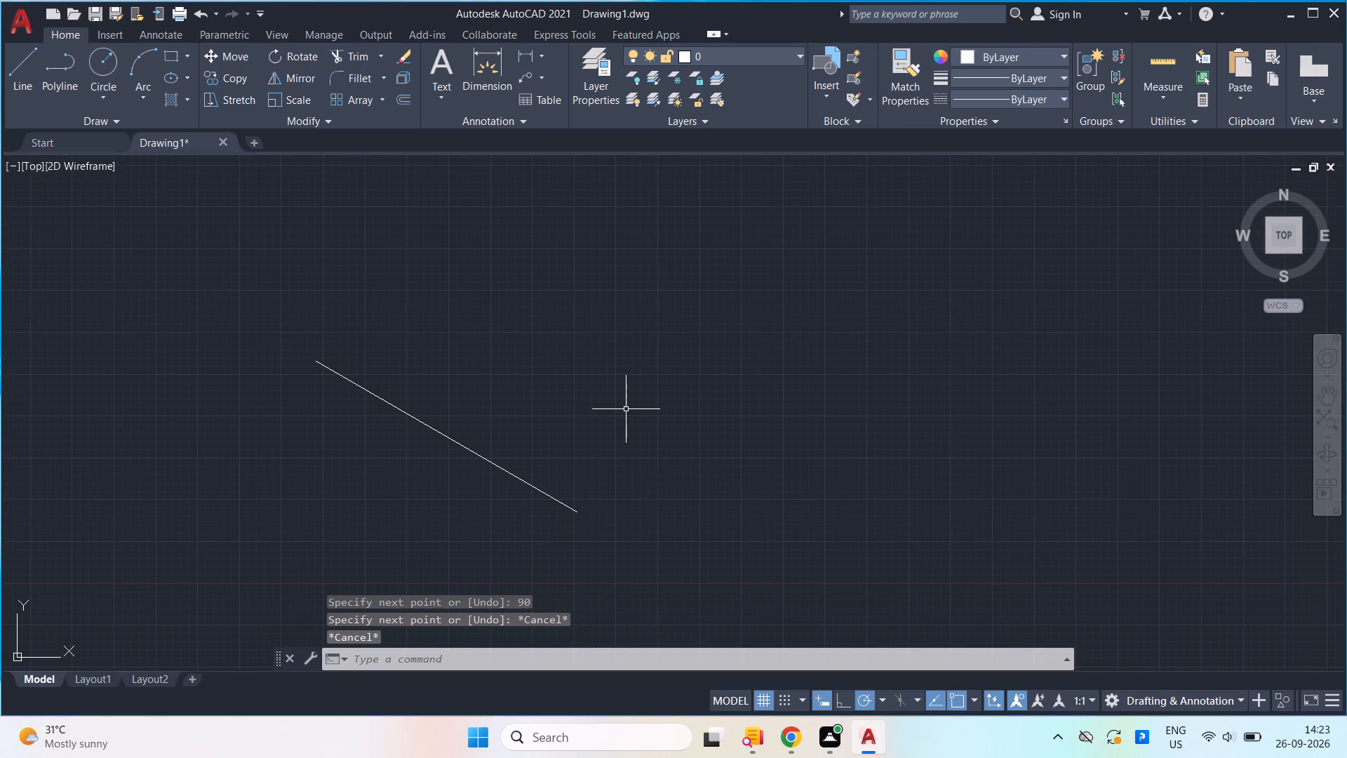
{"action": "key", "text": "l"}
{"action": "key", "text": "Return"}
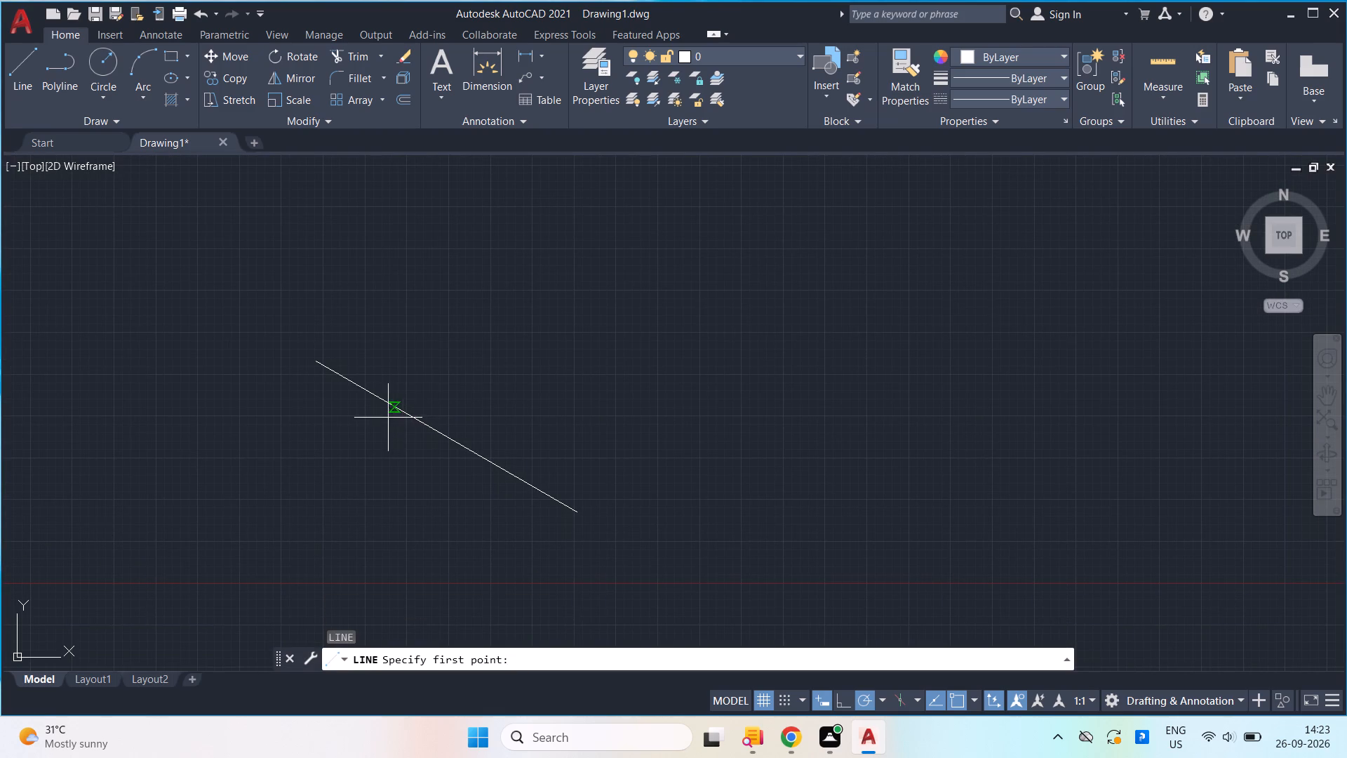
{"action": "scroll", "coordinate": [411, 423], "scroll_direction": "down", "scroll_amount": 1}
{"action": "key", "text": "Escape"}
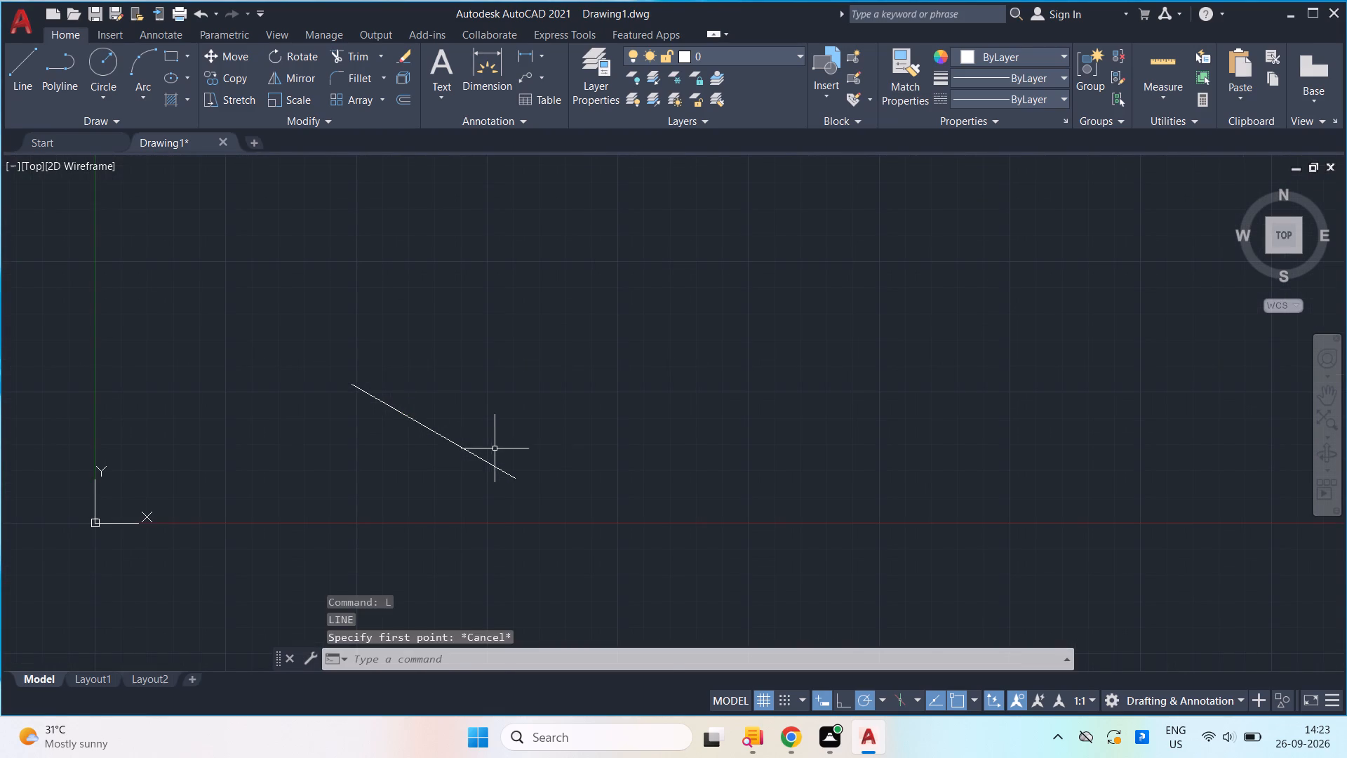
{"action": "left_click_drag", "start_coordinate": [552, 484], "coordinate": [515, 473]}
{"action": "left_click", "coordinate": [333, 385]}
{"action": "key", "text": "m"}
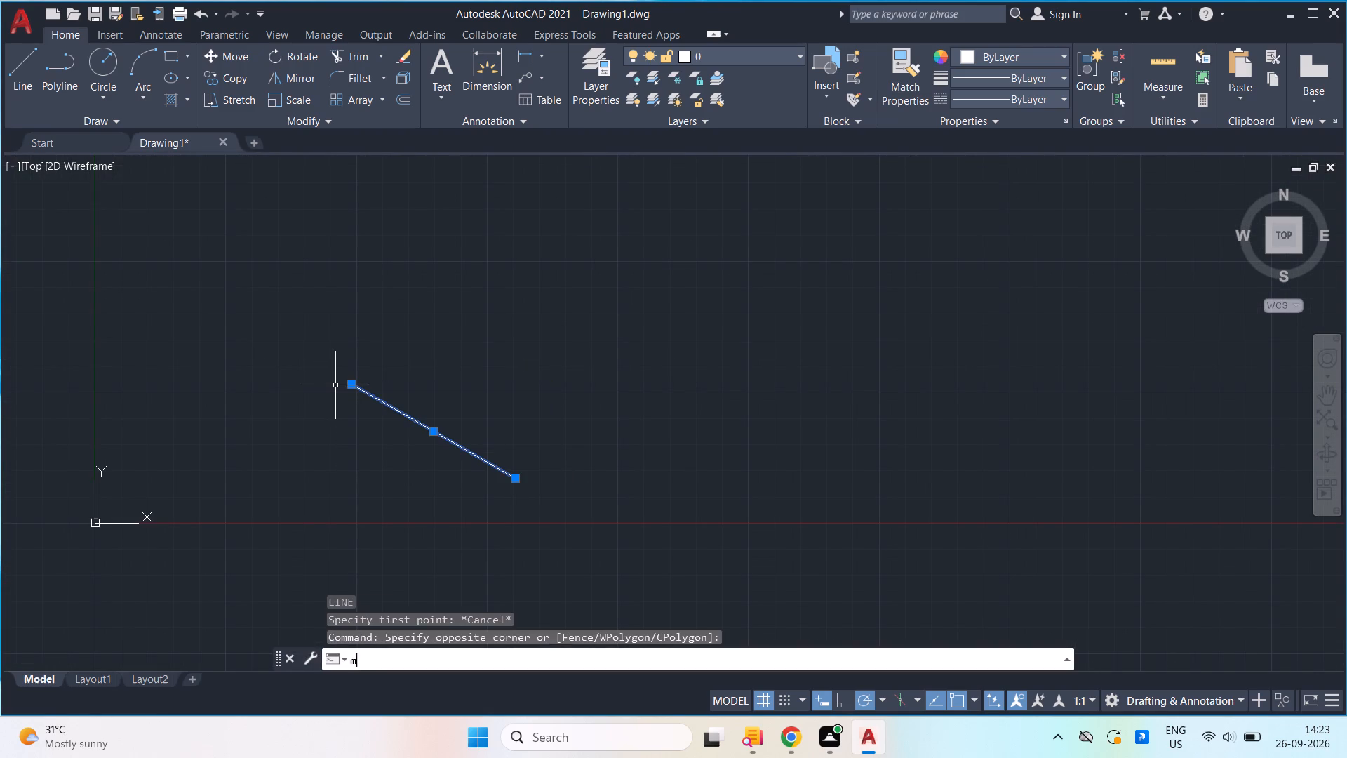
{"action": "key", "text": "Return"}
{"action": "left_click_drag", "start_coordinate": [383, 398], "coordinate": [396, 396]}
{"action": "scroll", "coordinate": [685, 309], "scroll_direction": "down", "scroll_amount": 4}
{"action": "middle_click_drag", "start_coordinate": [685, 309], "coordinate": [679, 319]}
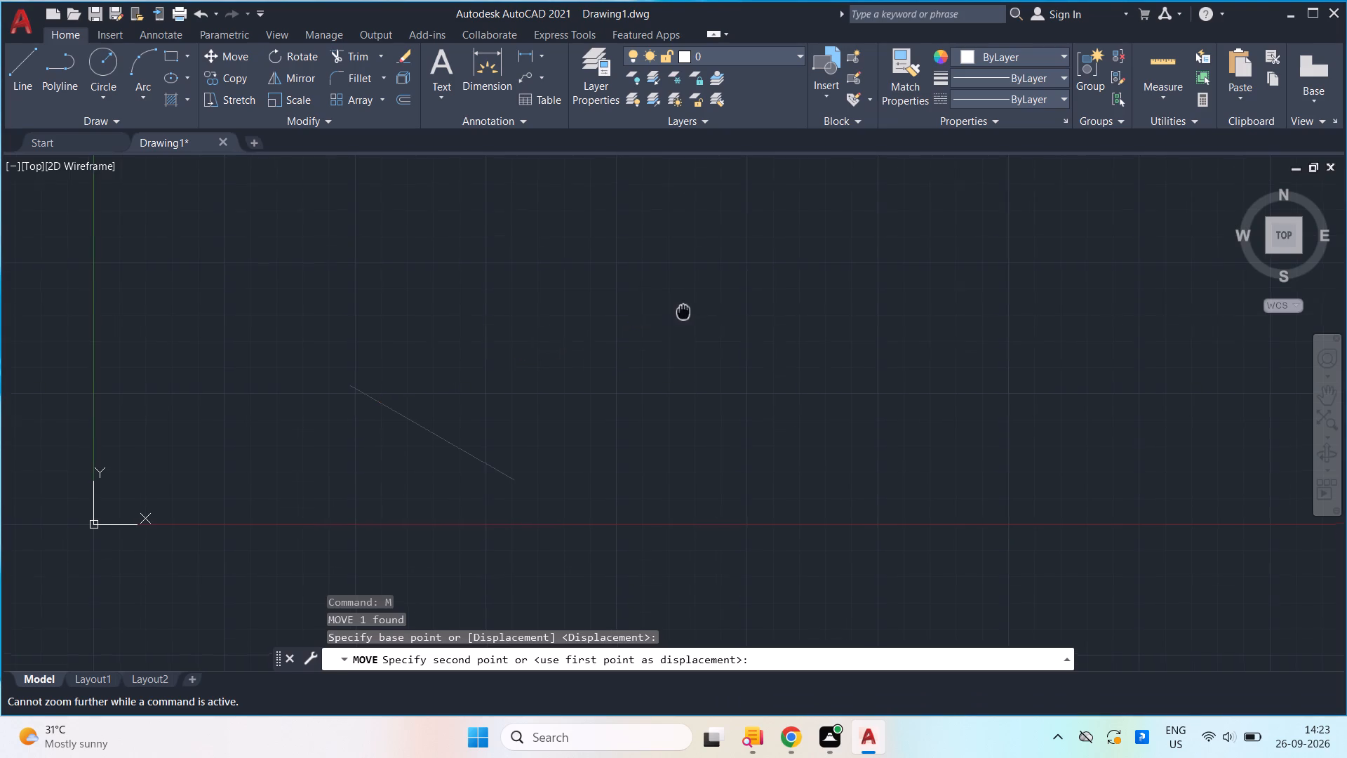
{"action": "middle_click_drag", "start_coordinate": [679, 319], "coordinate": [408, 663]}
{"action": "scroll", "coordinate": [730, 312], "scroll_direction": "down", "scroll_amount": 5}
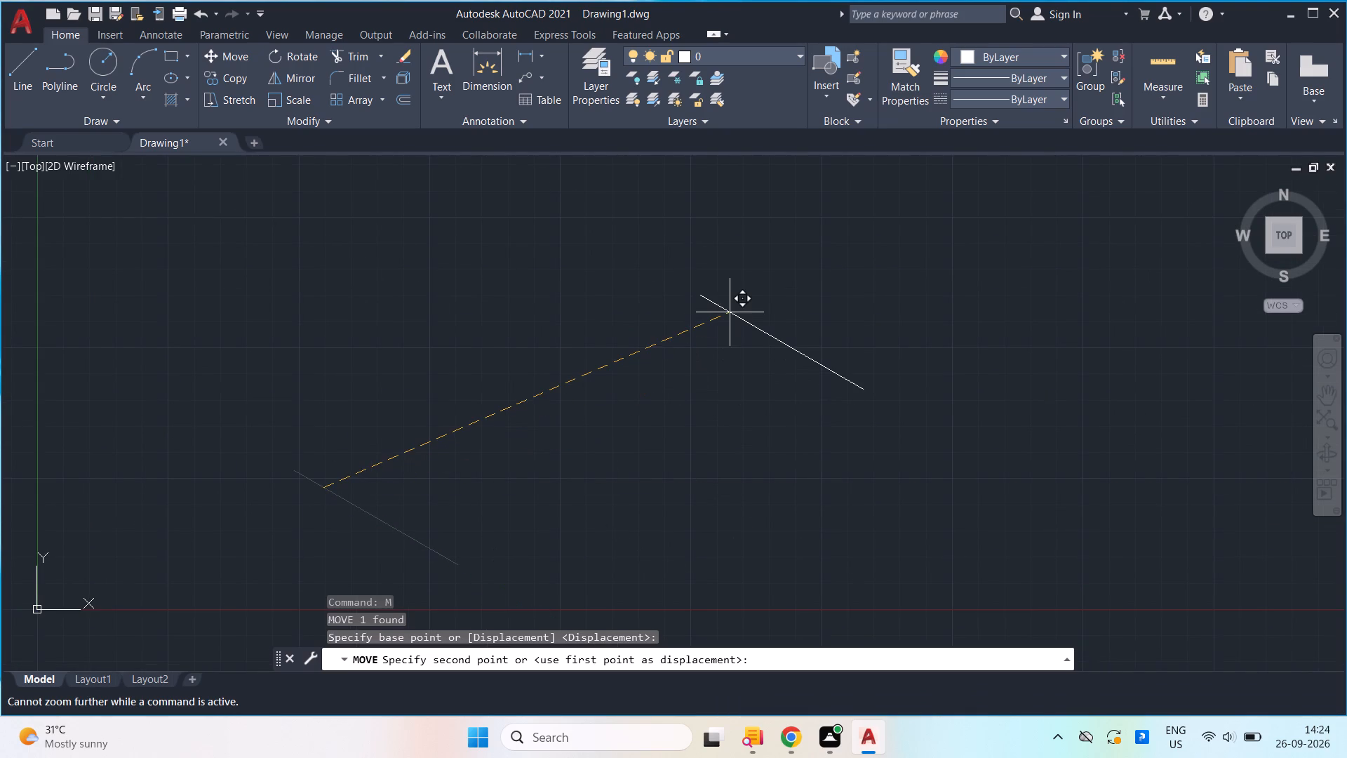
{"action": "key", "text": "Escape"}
Move the sloping line well away from the origin, up and to the positive X side, into open space.
{"action": "scroll", "coordinate": [711, 317], "scroll_direction": "down", "scroll_amount": 5}
{"action": "middle_click_drag", "start_coordinate": [711, 318], "coordinate": [704, 333]}
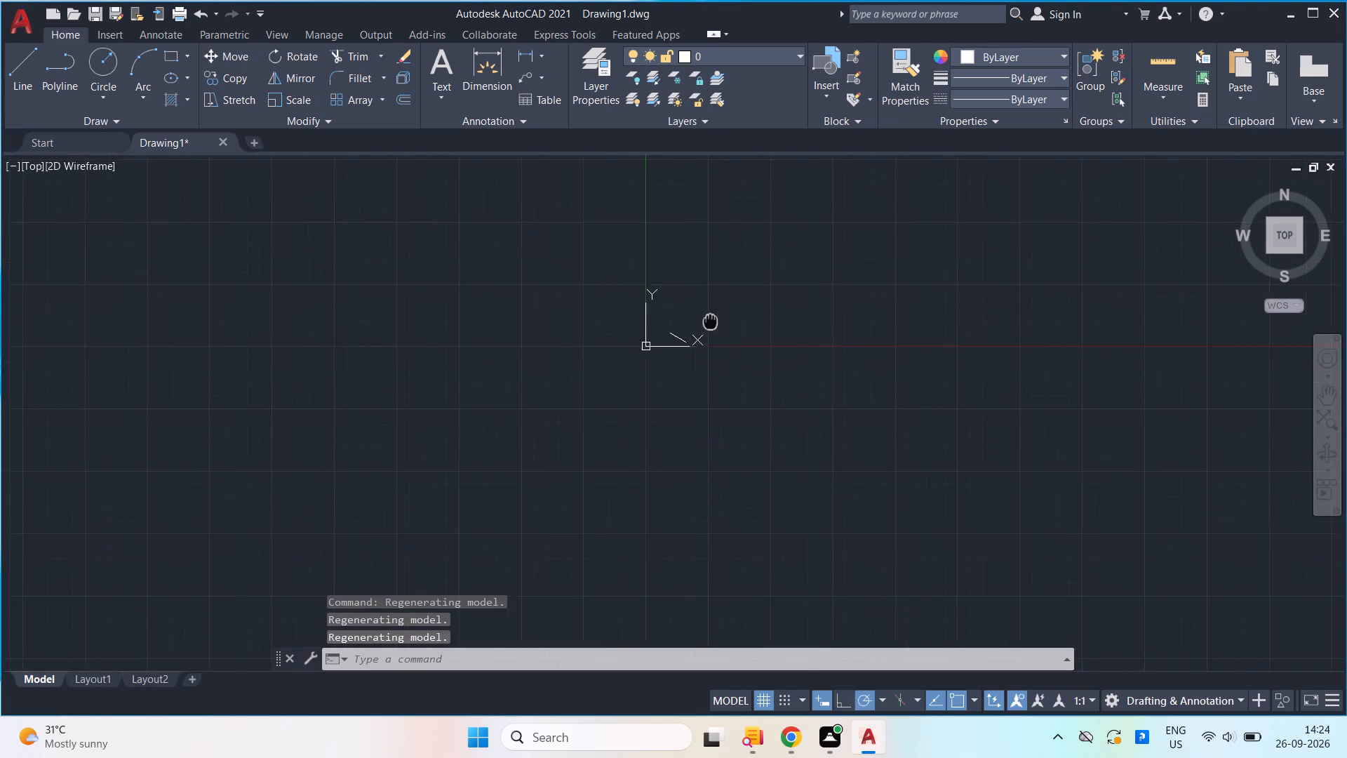
{"action": "middle_click_drag", "start_coordinate": [704, 333], "coordinate": [431, 595]}
{"action": "middle_click_drag", "start_coordinate": [429, 493], "coordinate": [415, 390]}
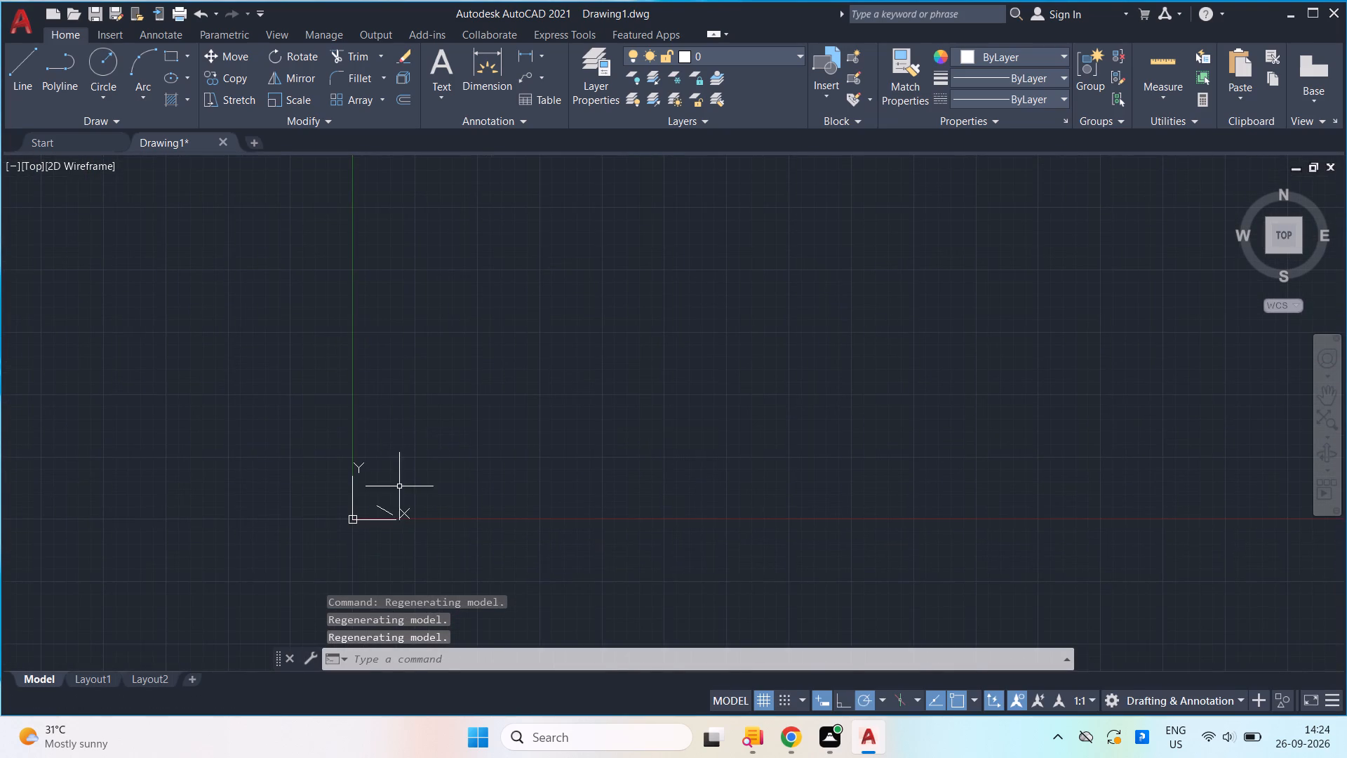
{"action": "left_click", "coordinate": [387, 507]}
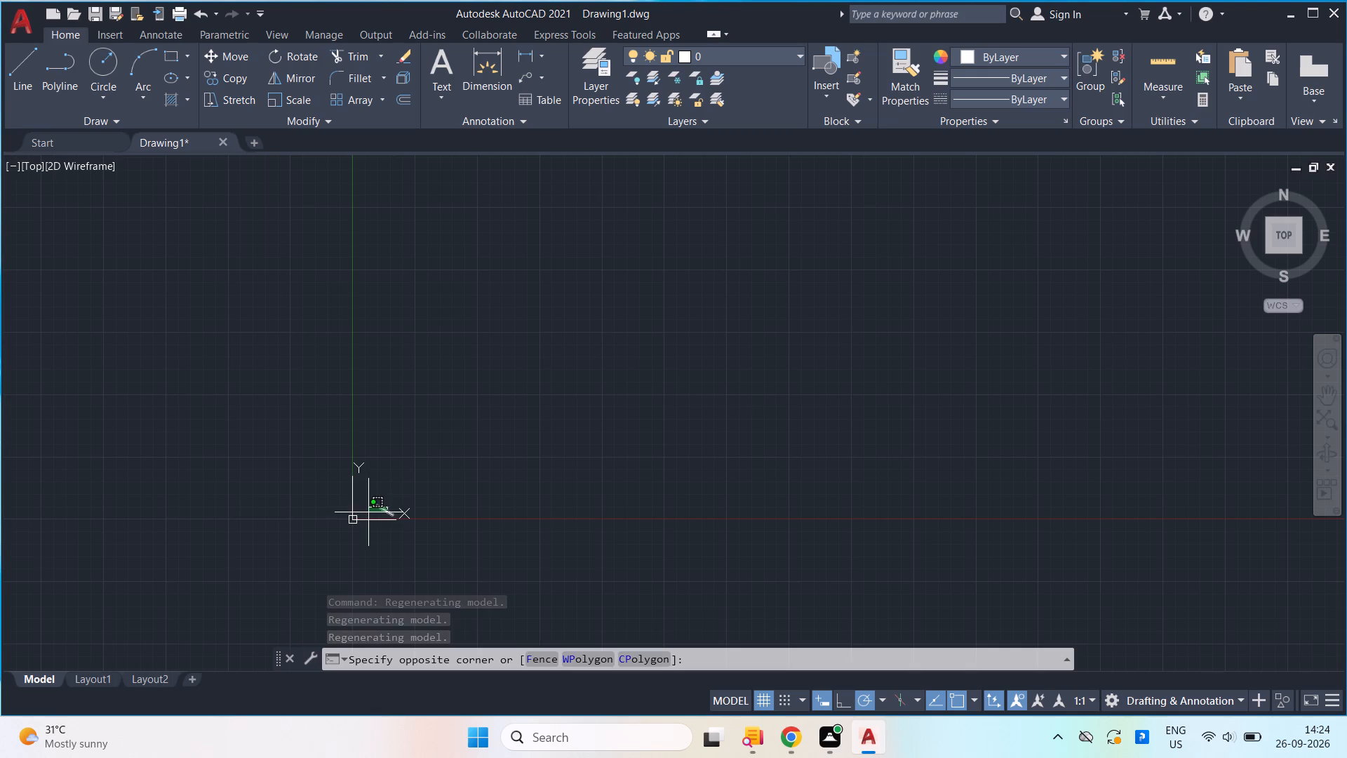
{"action": "left_click", "coordinate": [368, 511]}
{"action": "key", "text": "m"}
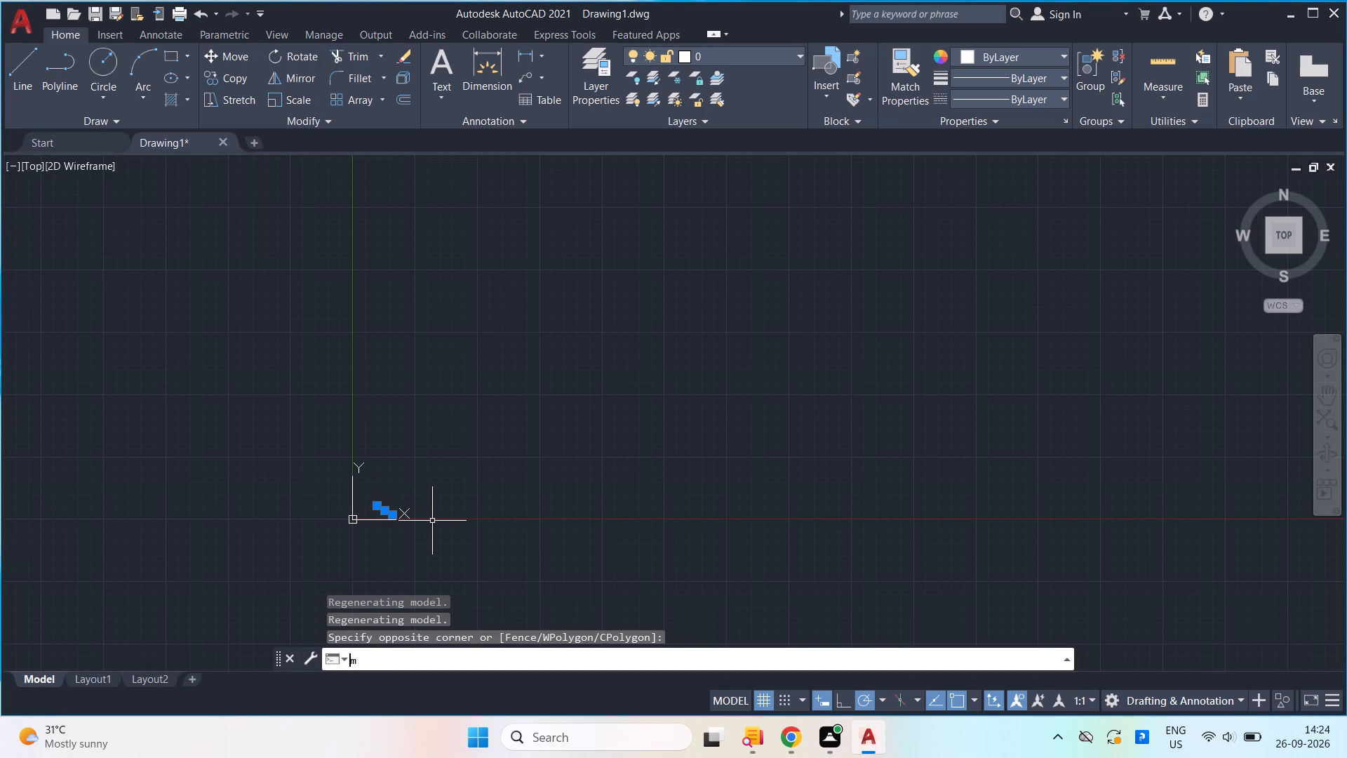
{"action": "key", "text": "Return"}
{"action": "left_click", "coordinate": [373, 481]}
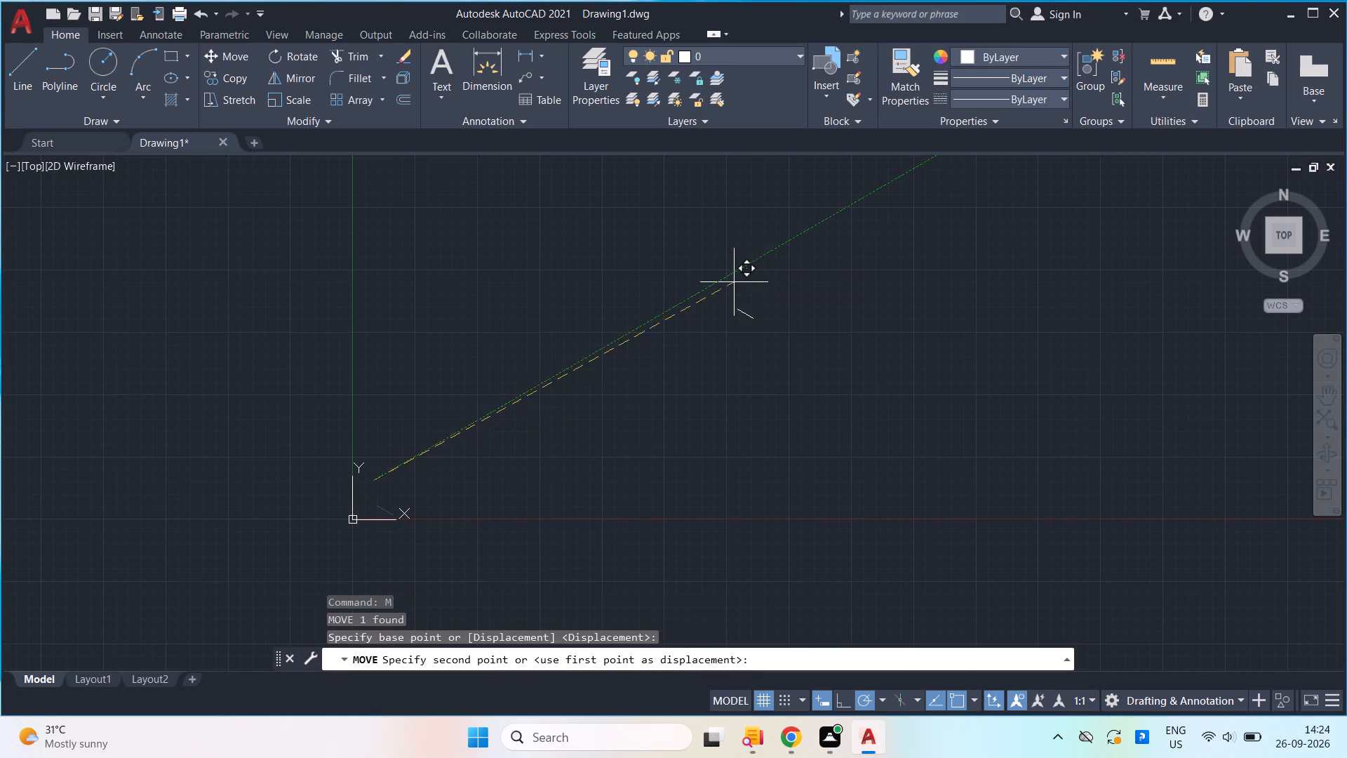
{"action": "scroll", "coordinate": [747, 271], "scroll_direction": "down", "scroll_amount": 2}
{"action": "middle_click_drag", "start_coordinate": [739, 281], "coordinate": [612, 441]}
{"action": "scroll", "coordinate": [626, 350], "scroll_direction": "up", "scroll_amount": 4}
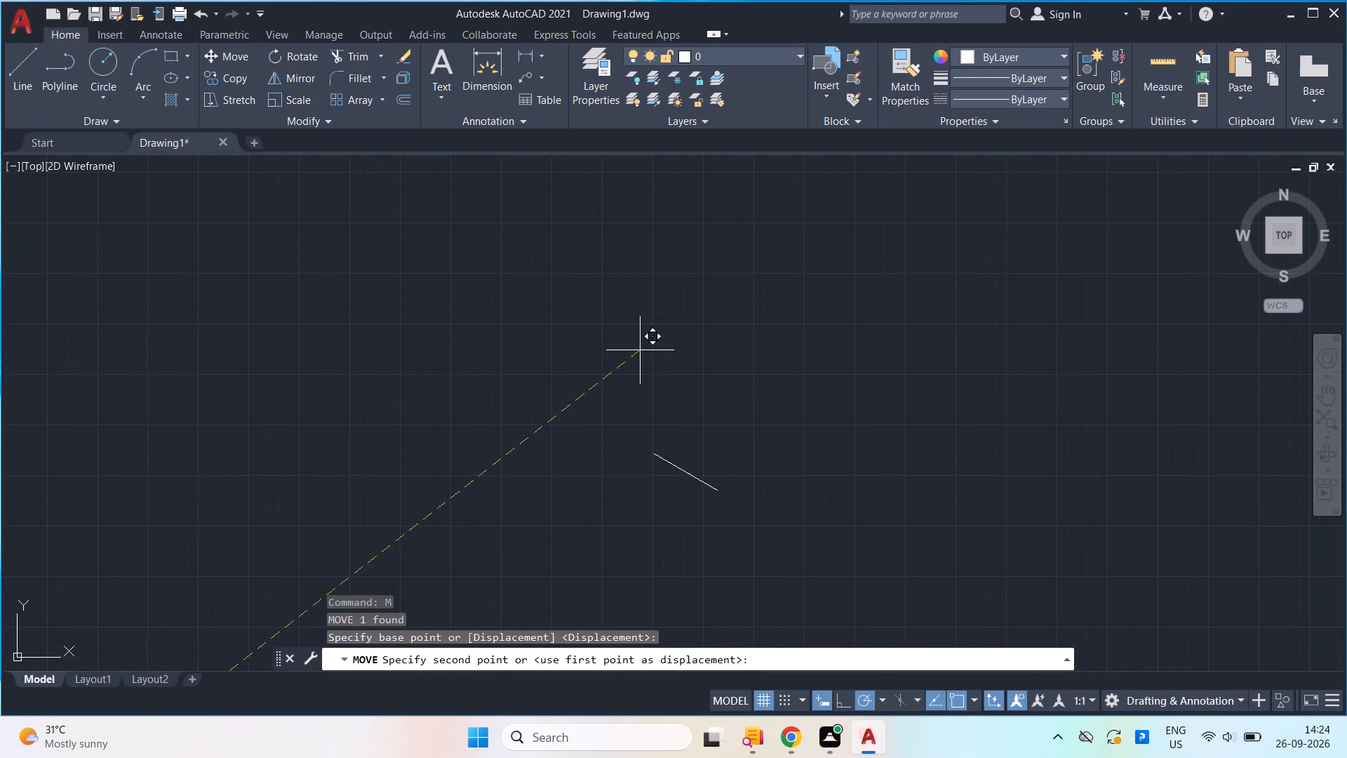
{"action": "left_click", "coordinate": [614, 324]}
Draw a 10-unit vertical line down from the sloping line's upper end, a parallel 90-unit line at 330°, and a closing edge to its lower end.
{"action": "scroll", "coordinate": [664, 380], "scroll_direction": "up", "scroll_amount": 1}
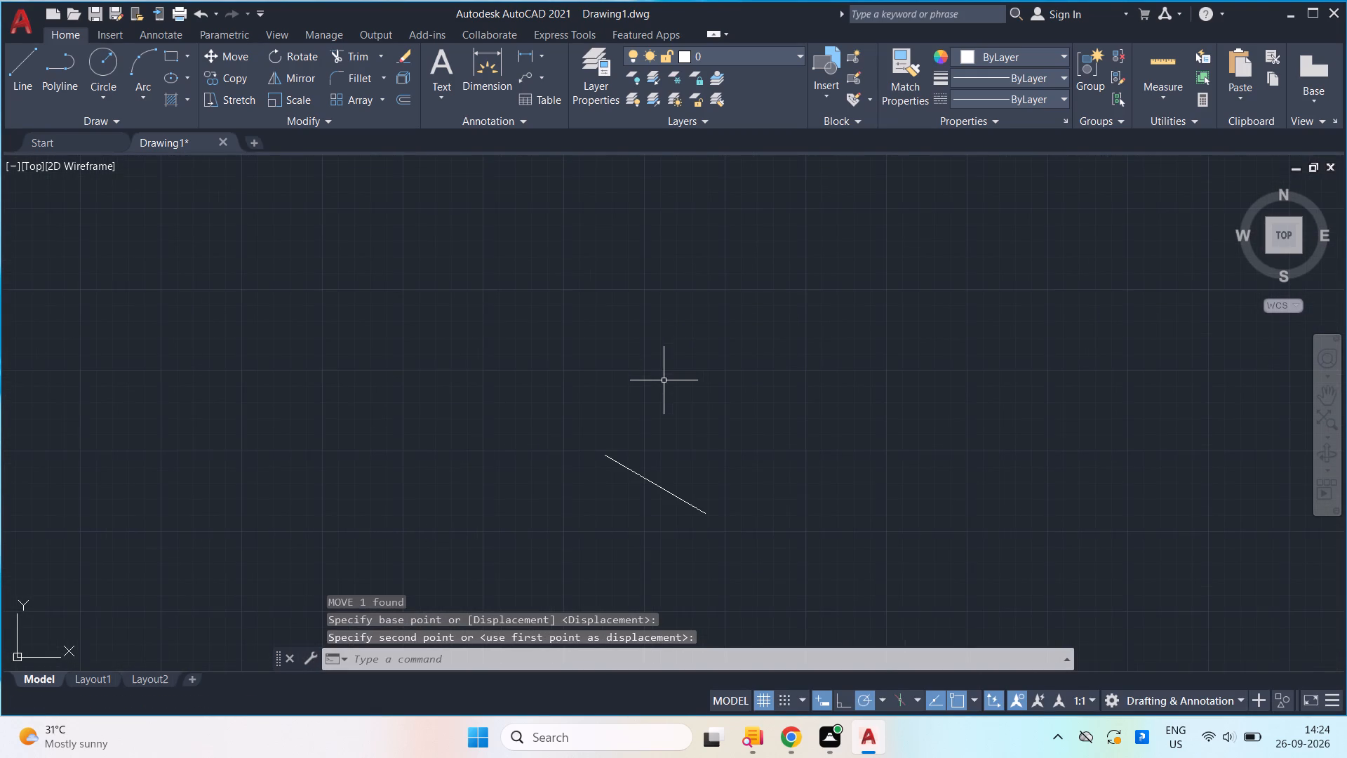
{"action": "scroll", "coordinate": [656, 380], "scroll_direction": "up", "scroll_amount": 1}
{"action": "middle_click_drag", "start_coordinate": [652, 439], "coordinate": [450, 312]}
{"action": "scroll", "coordinate": [476, 460], "scroll_direction": "up", "scroll_amount": 1}
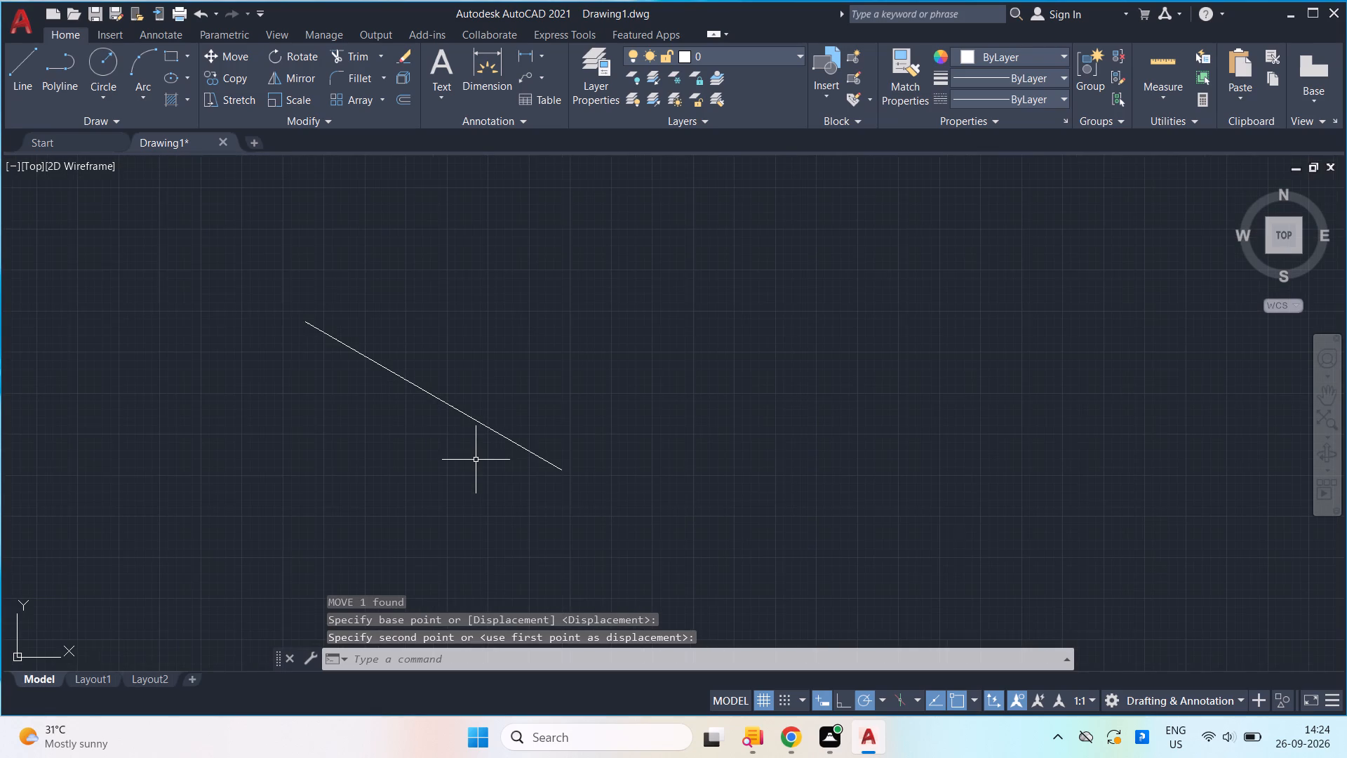
{"action": "key", "text": "l"}
{"action": "key", "text": "Return"}
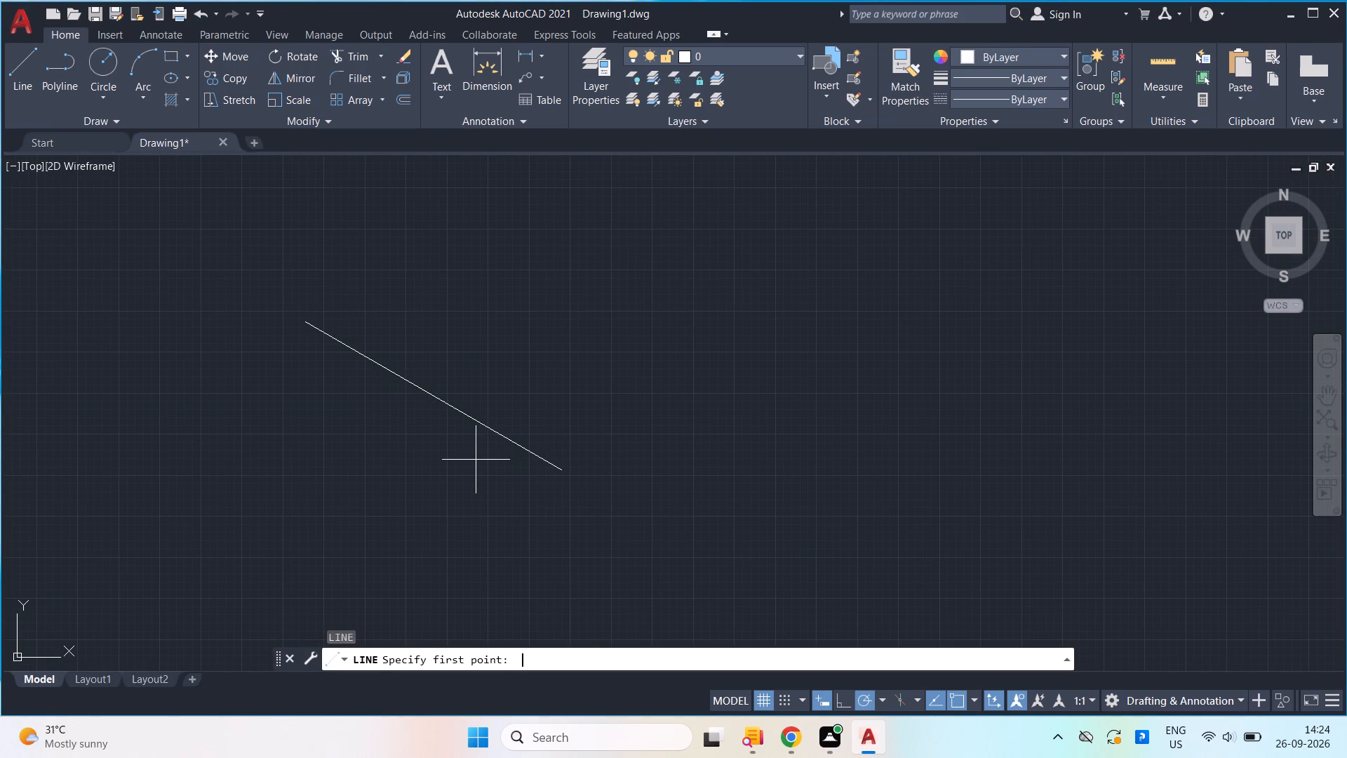
{"action": "left_click", "coordinate": [300, 318]}
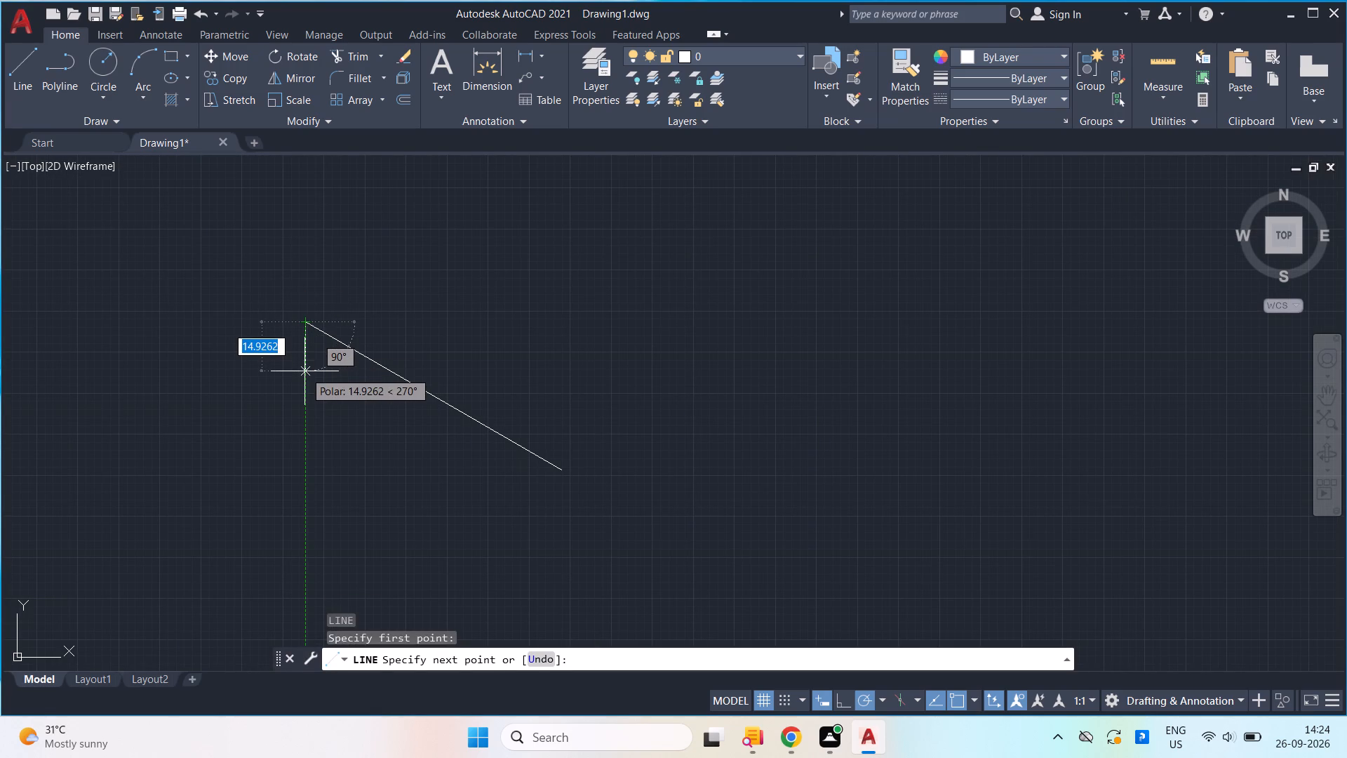
{"action": "key", "text": "1"}
{"action": "key", "text": "0"}
{"action": "key", "text": "Return"}
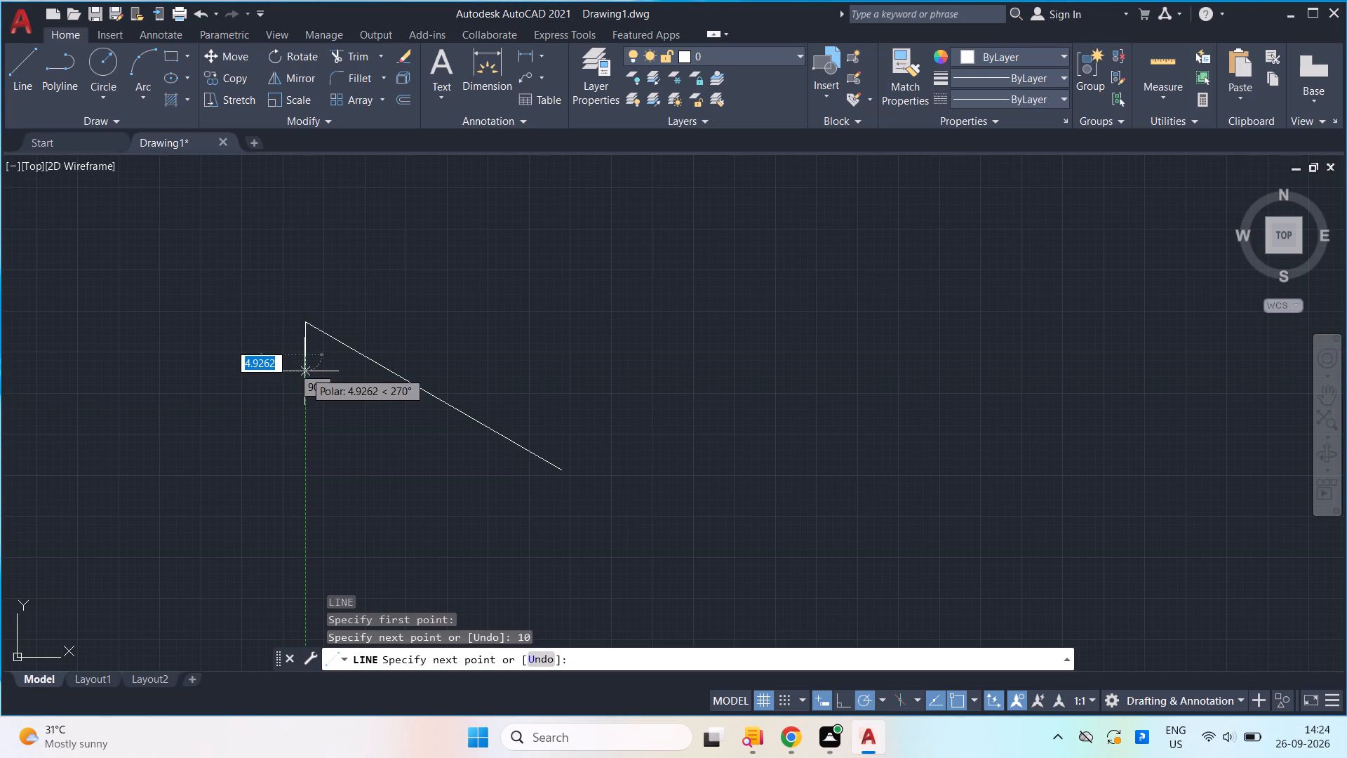
{"action": "type", "text": "90"}
{"action": "key", "text": "Return"}
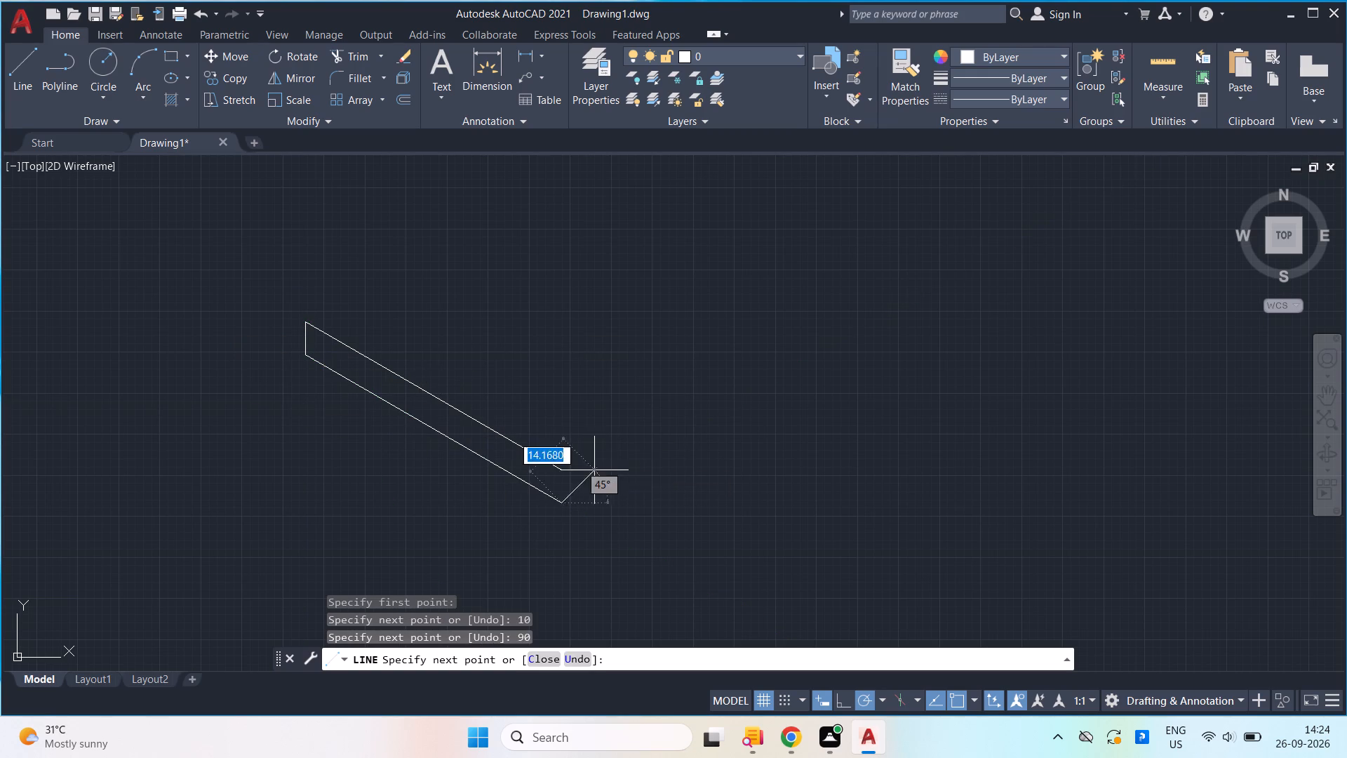
{"action": "left_click", "coordinate": [558, 477]}
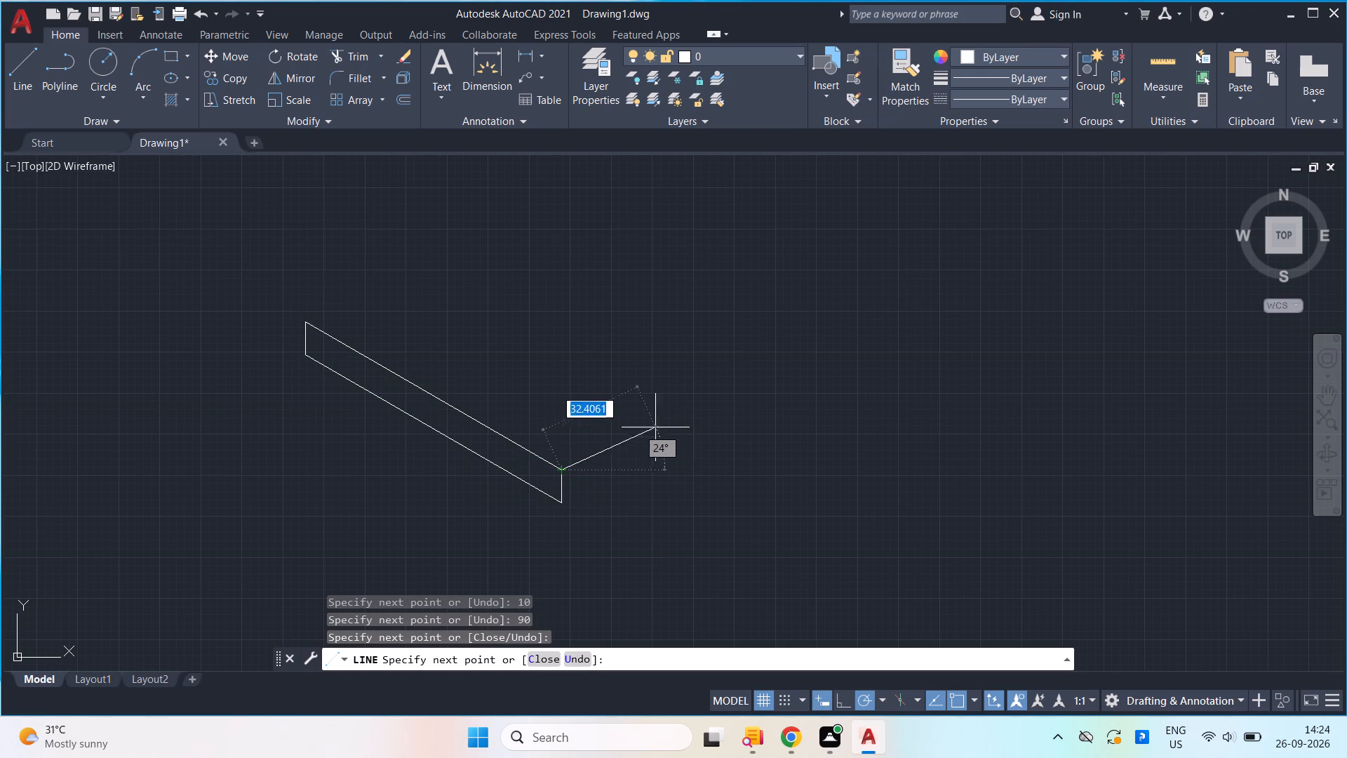
{"action": "key", "text": "space"}
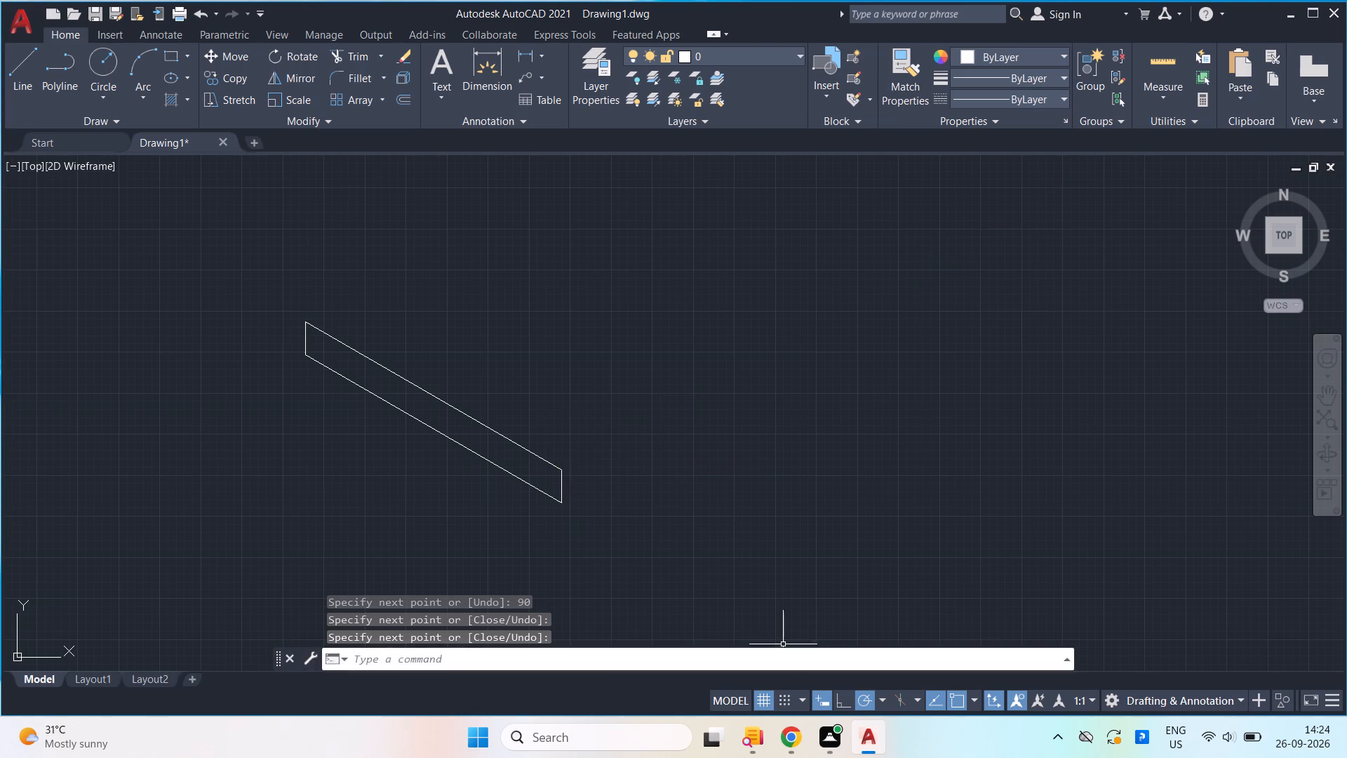
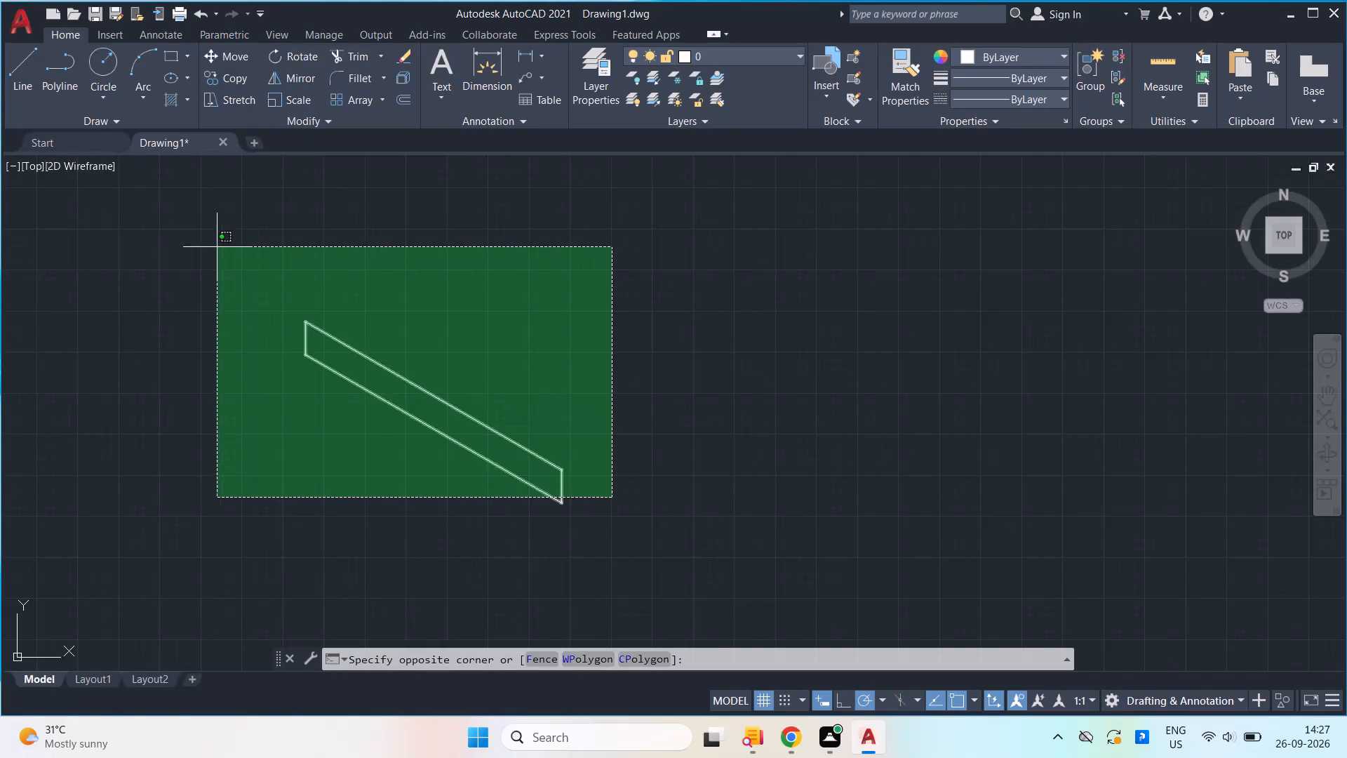
Erase all four lines of the slanted side face.
{"action": "left_click", "coordinate": [211, 246]}
{"action": "key", "text": "Delete"}
Turn on isometric drafting with the top isoplane active.
{"action": "scroll", "coordinate": [217, 298], "scroll_direction": "down", "scroll_amount": 2}
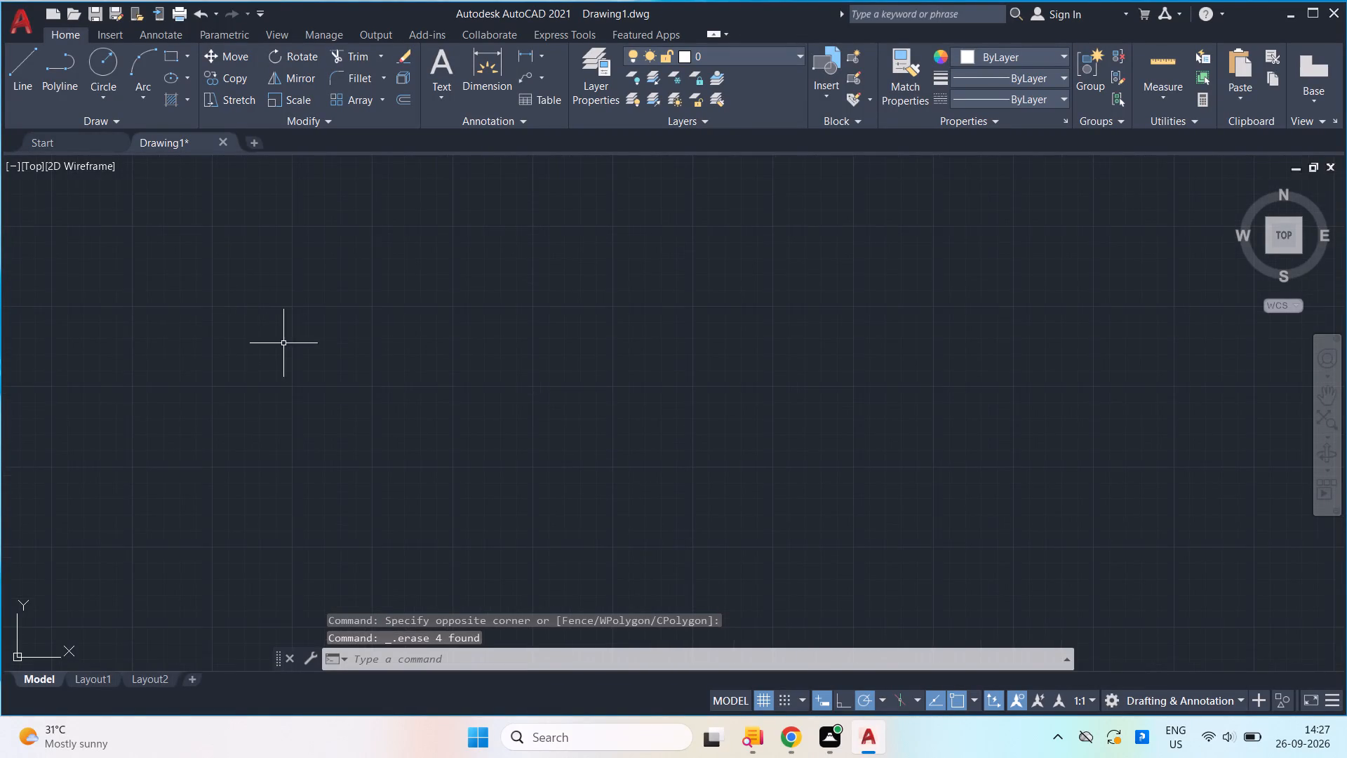
{"action": "middle_click_drag", "start_coordinate": [377, 343], "coordinate": [366, 472]}
{"action": "scroll", "coordinate": [395, 343], "scroll_direction": "up", "scroll_amount": 1}
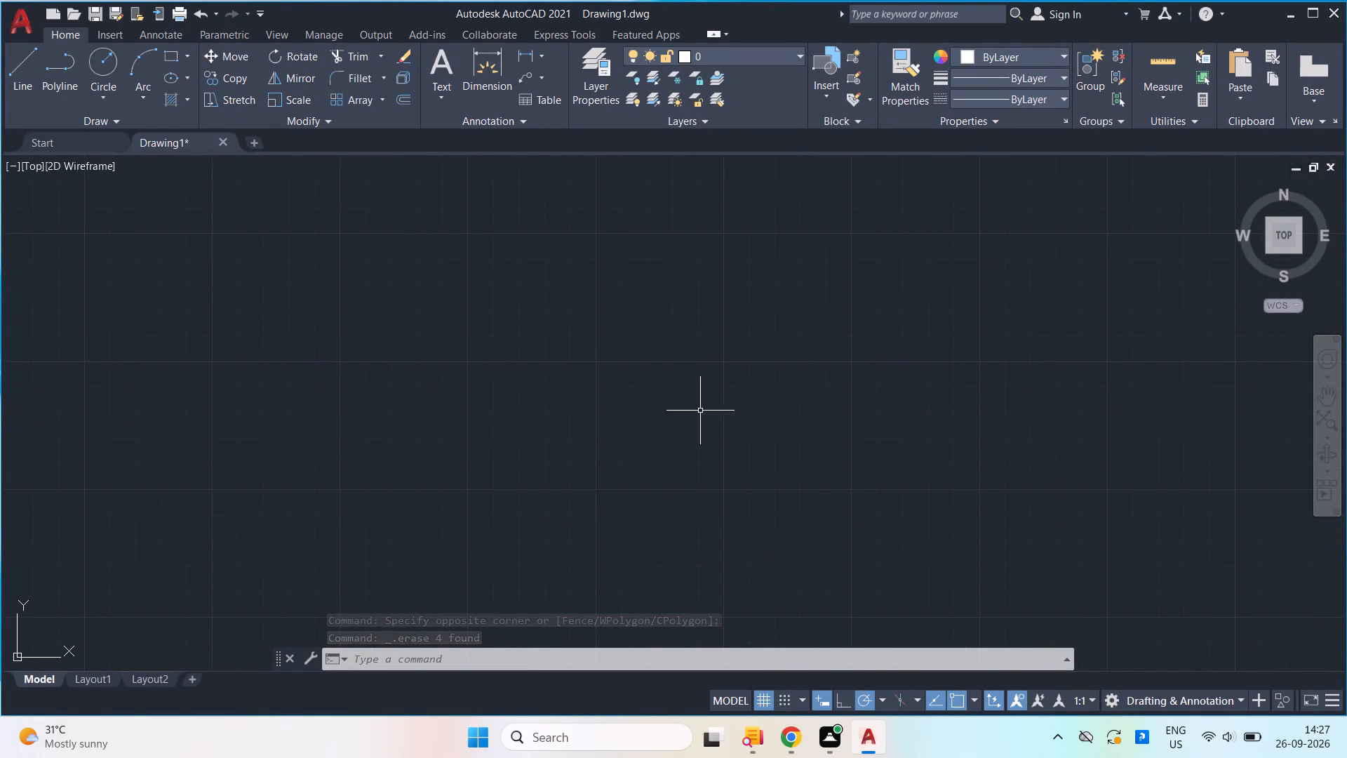
{"action": "left_click", "coordinate": [884, 693]}
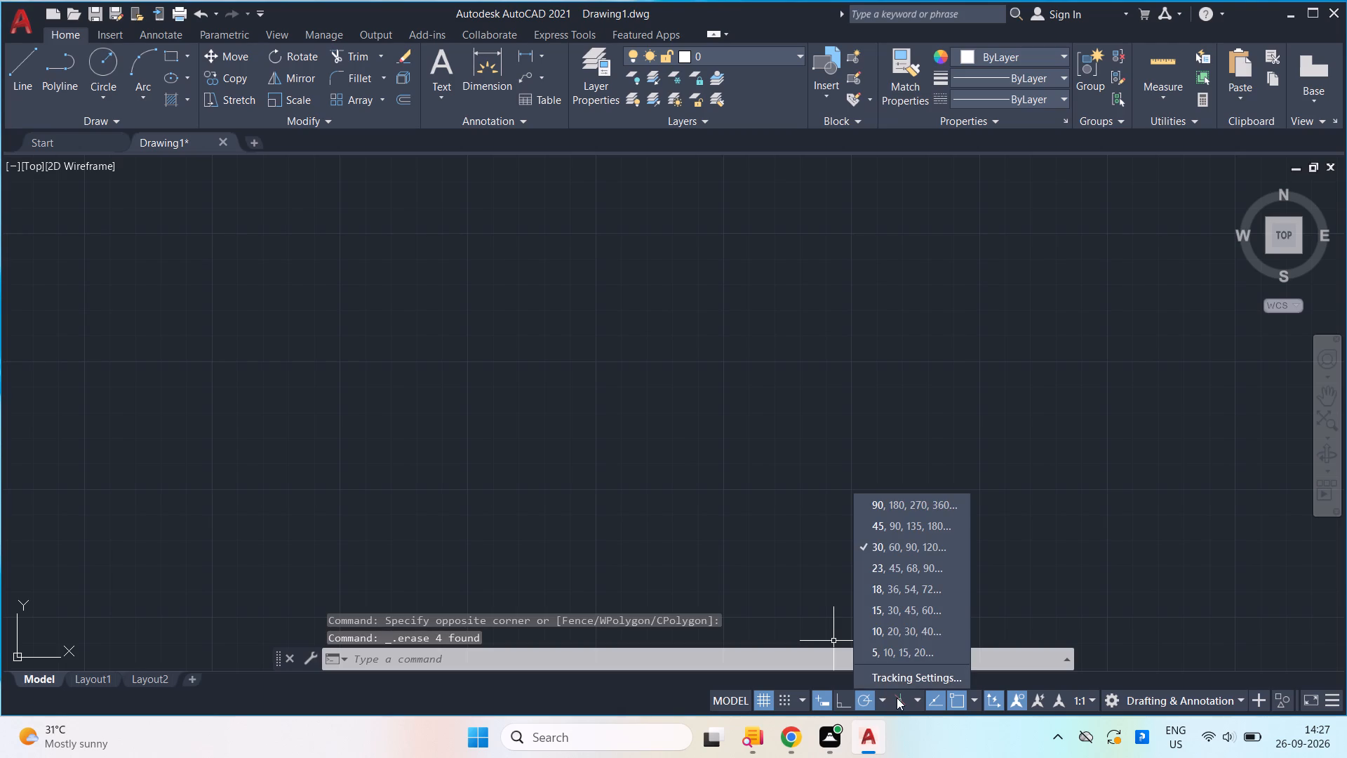
{"action": "left_click", "coordinate": [897, 698]}
{"action": "left_click", "coordinate": [901, 696]}
{"action": "left_click", "coordinate": [902, 698]}
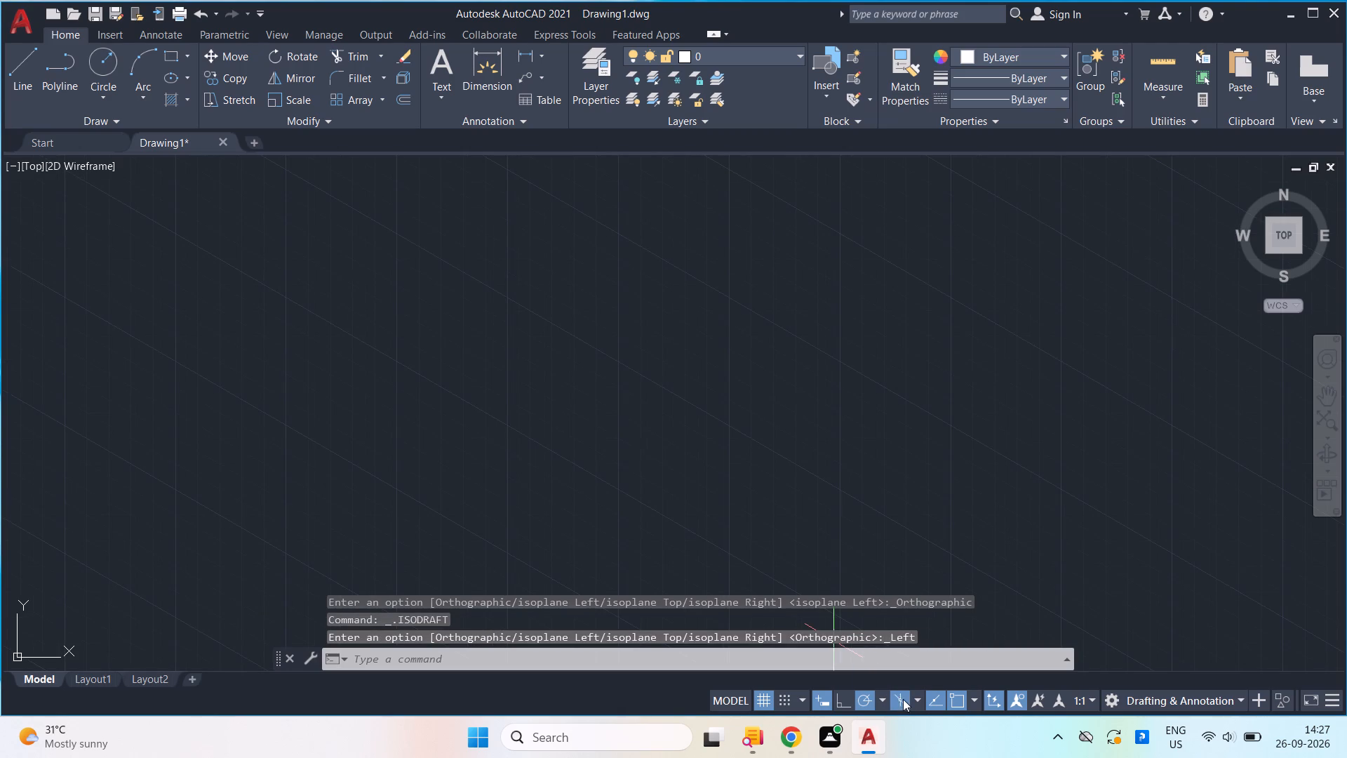
{"action": "left_click", "coordinate": [909, 699]}
{"action": "left_click", "coordinate": [919, 699]}
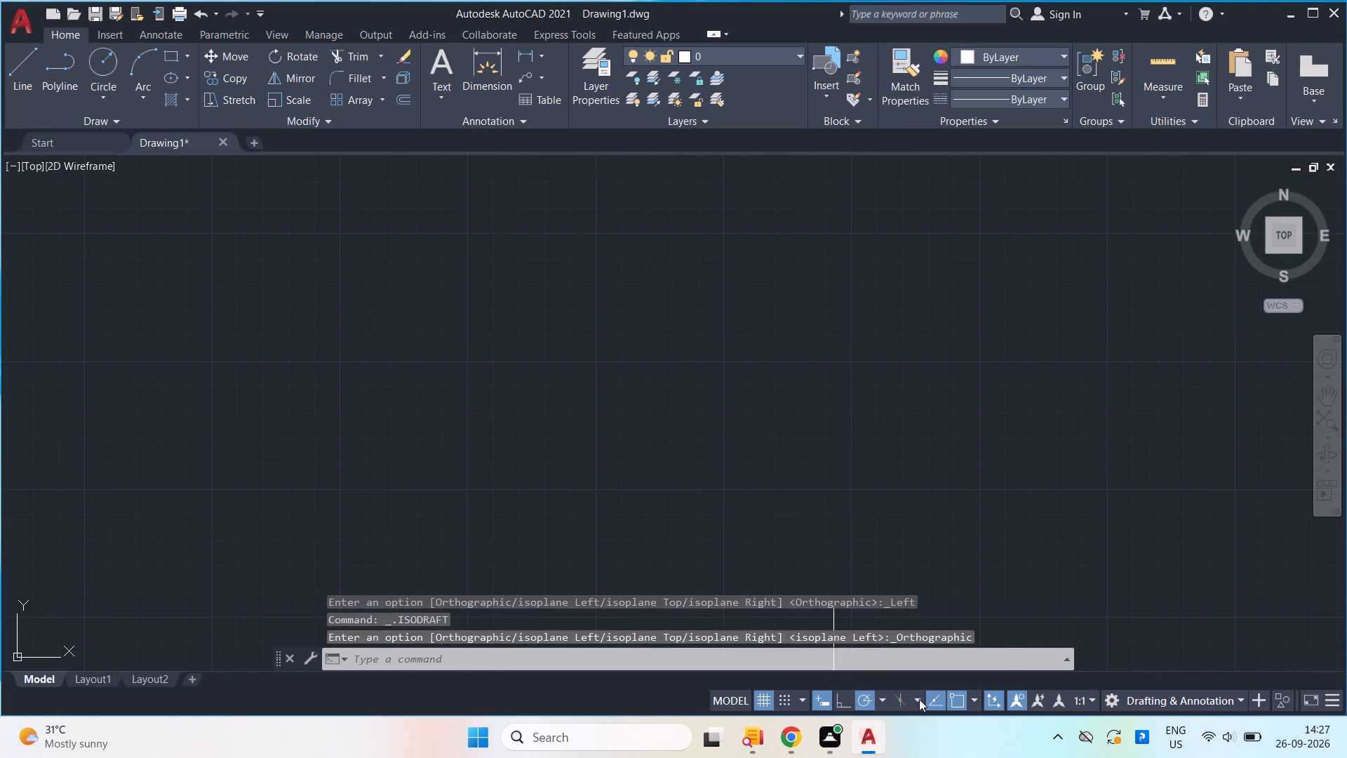
{"action": "left_click", "coordinate": [920, 654]}
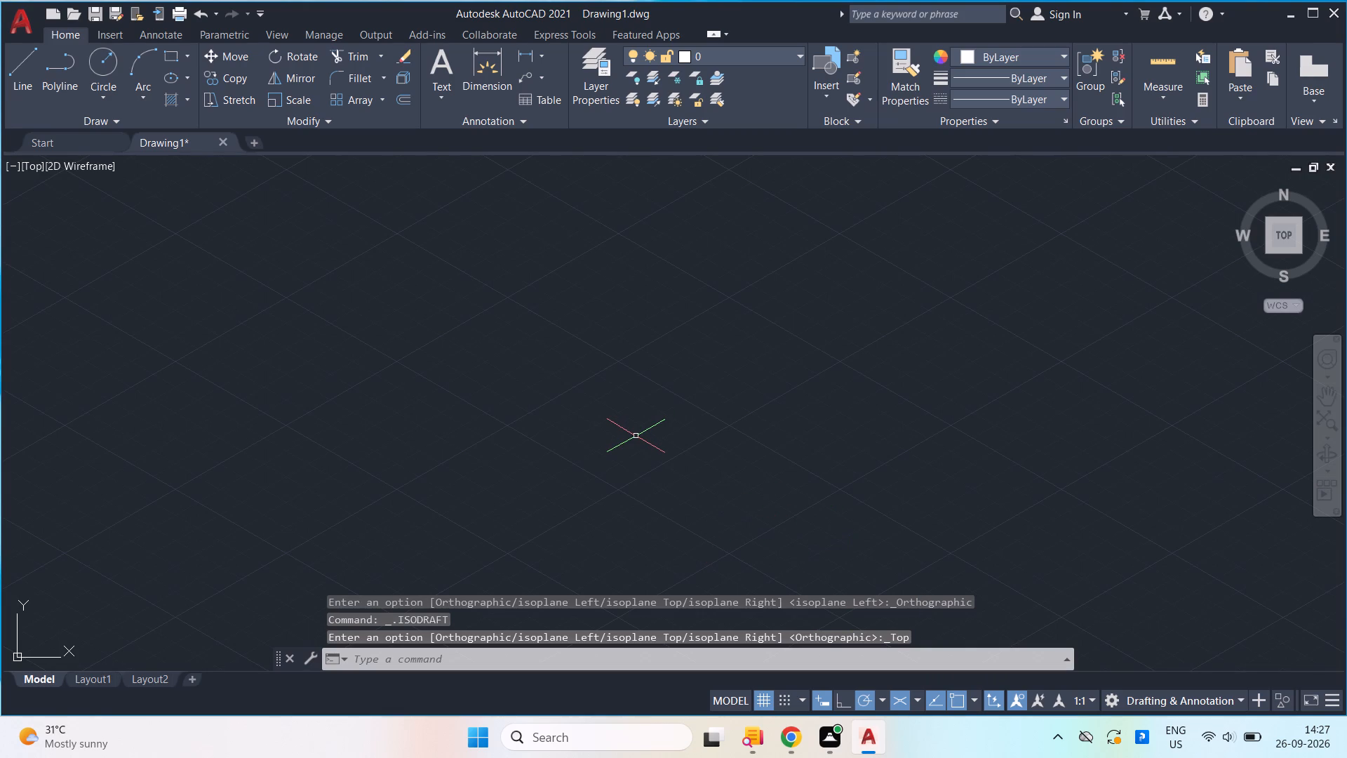
Draw an isocircle of radius 15 on the top isoplane in the open drawing area, using the Ellipse command.
{"action": "key", "text": "e"}
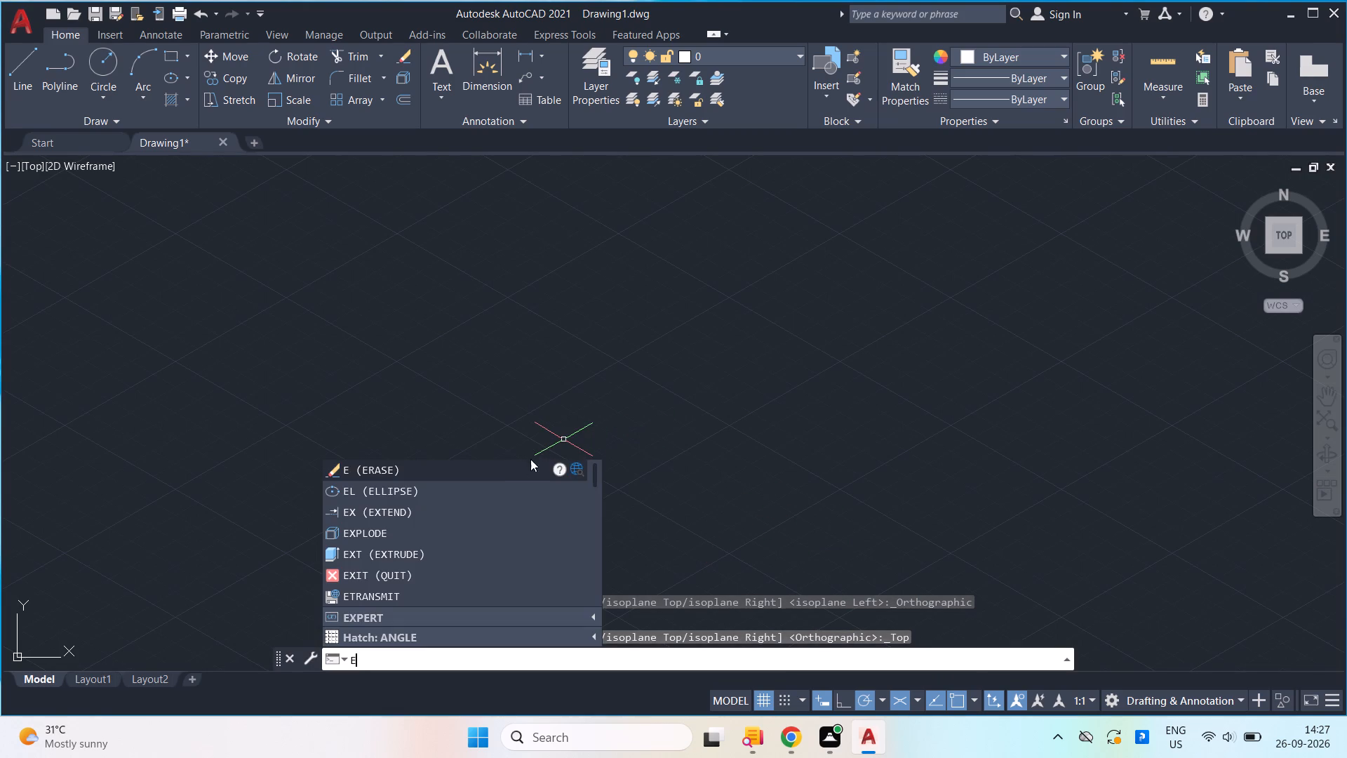
{"action": "left_click", "coordinate": [495, 486]}
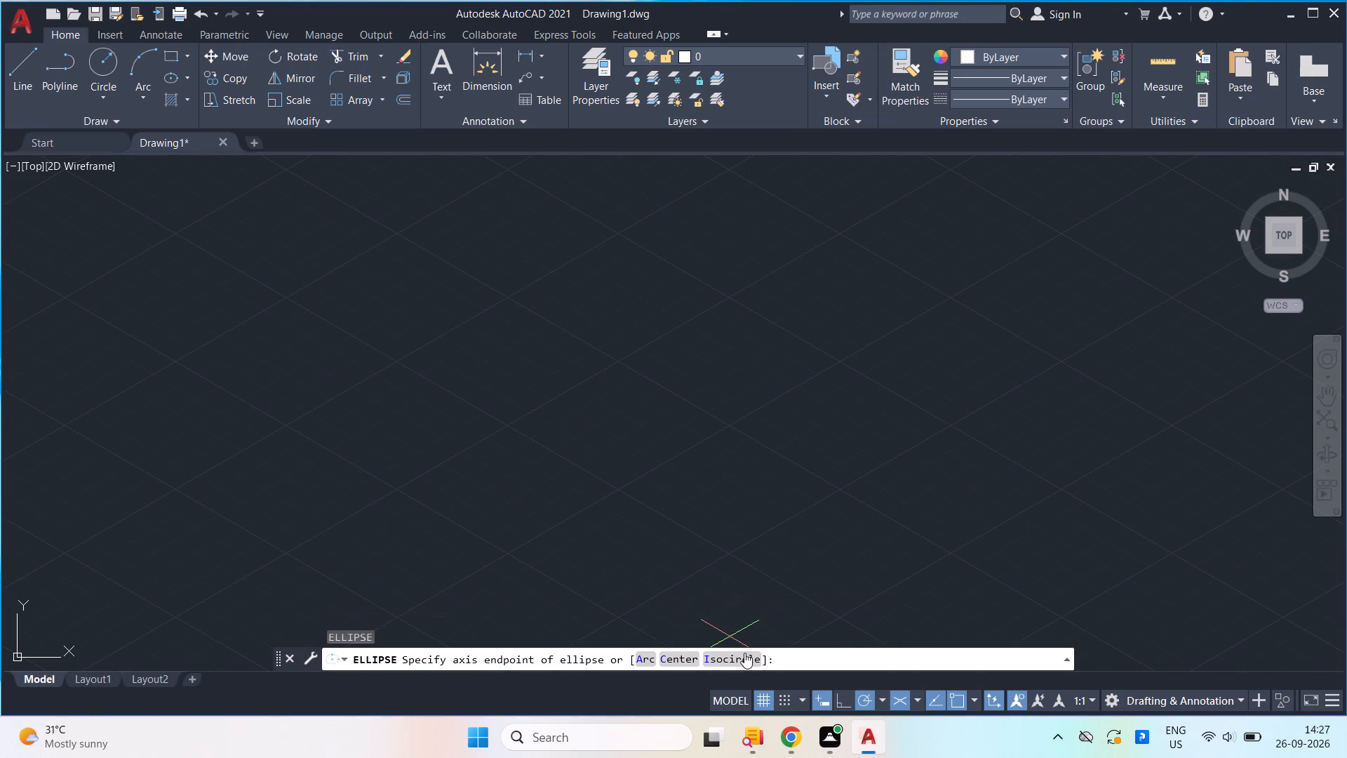
{"action": "left_click", "coordinate": [744, 652]}
{"action": "left_click", "coordinate": [634, 347]}
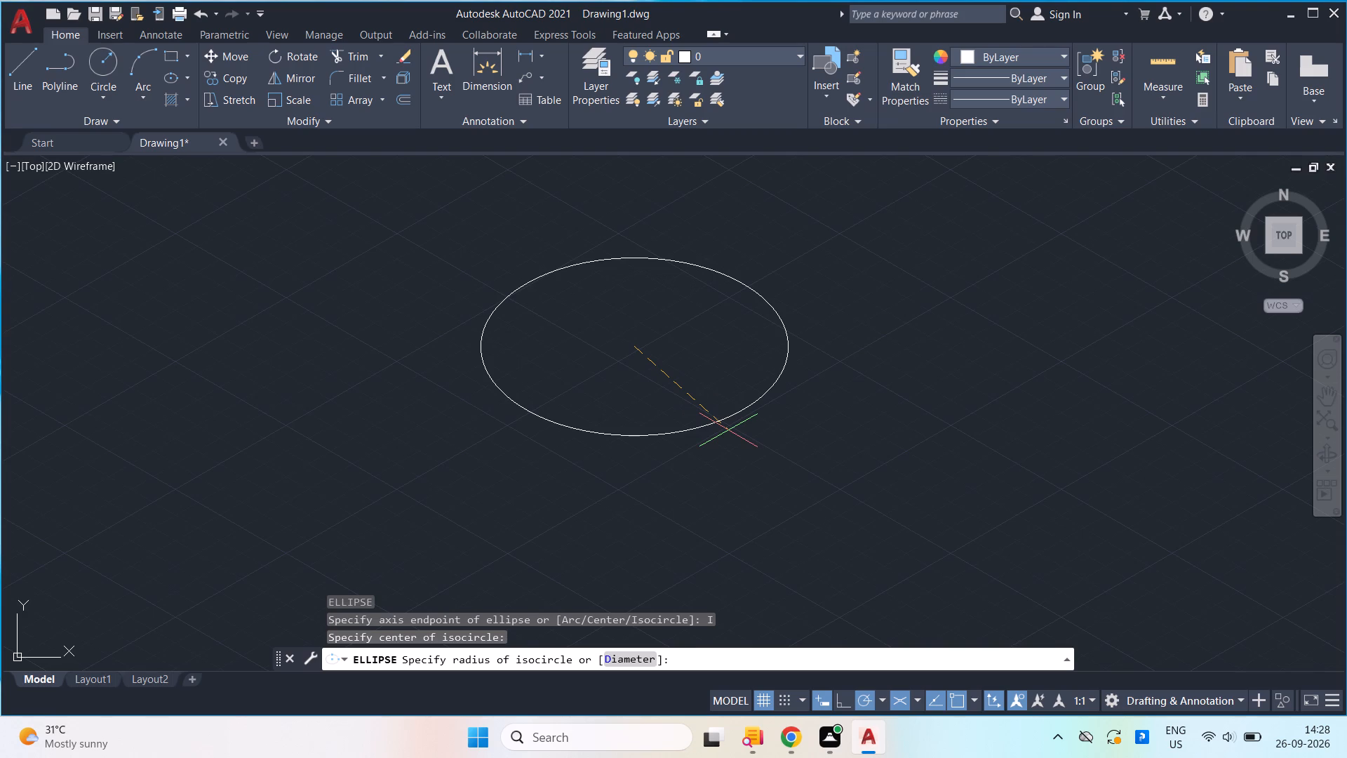
{"action": "type", "text": "15"}
{"action": "key", "text": "Return"}
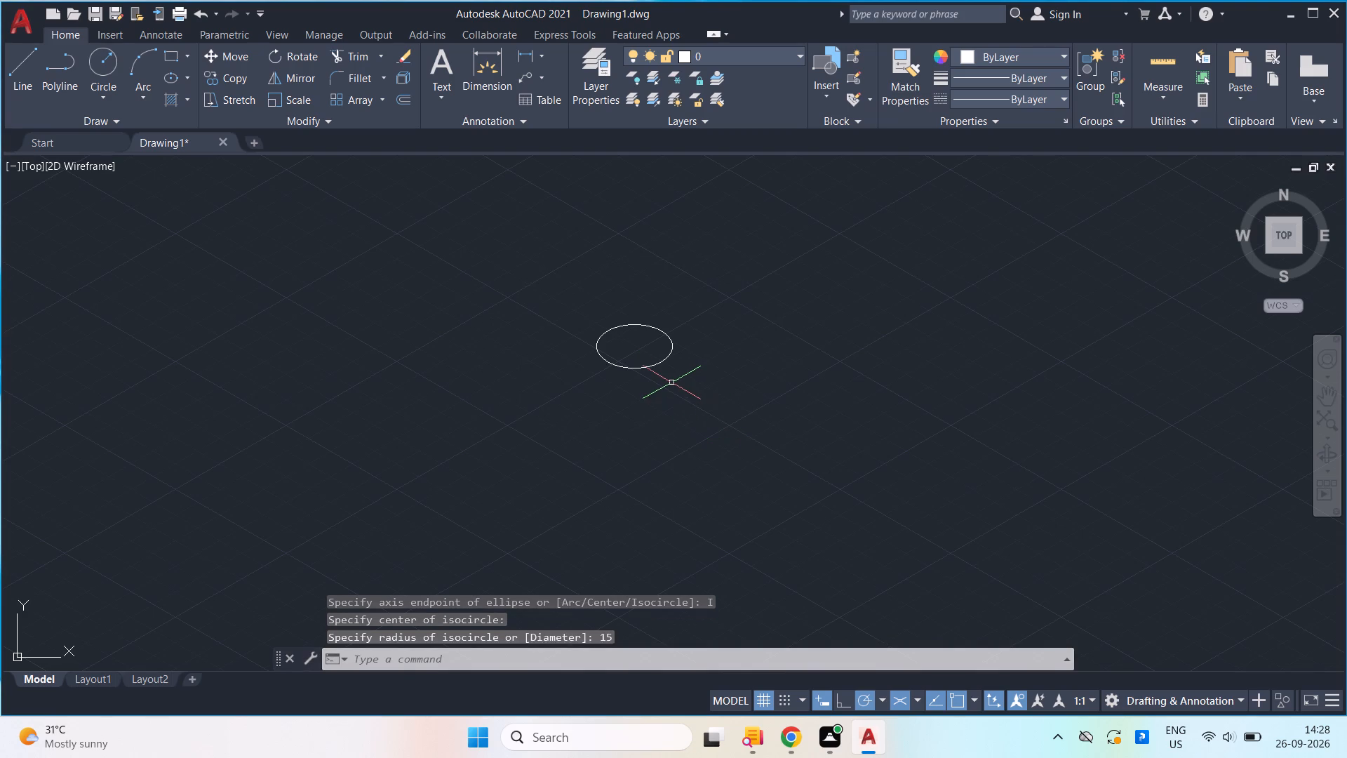
Draw a second isocircle of radius 25 sharing the centre of the radius 15 isocircle.
{"action": "key", "text": "space"}
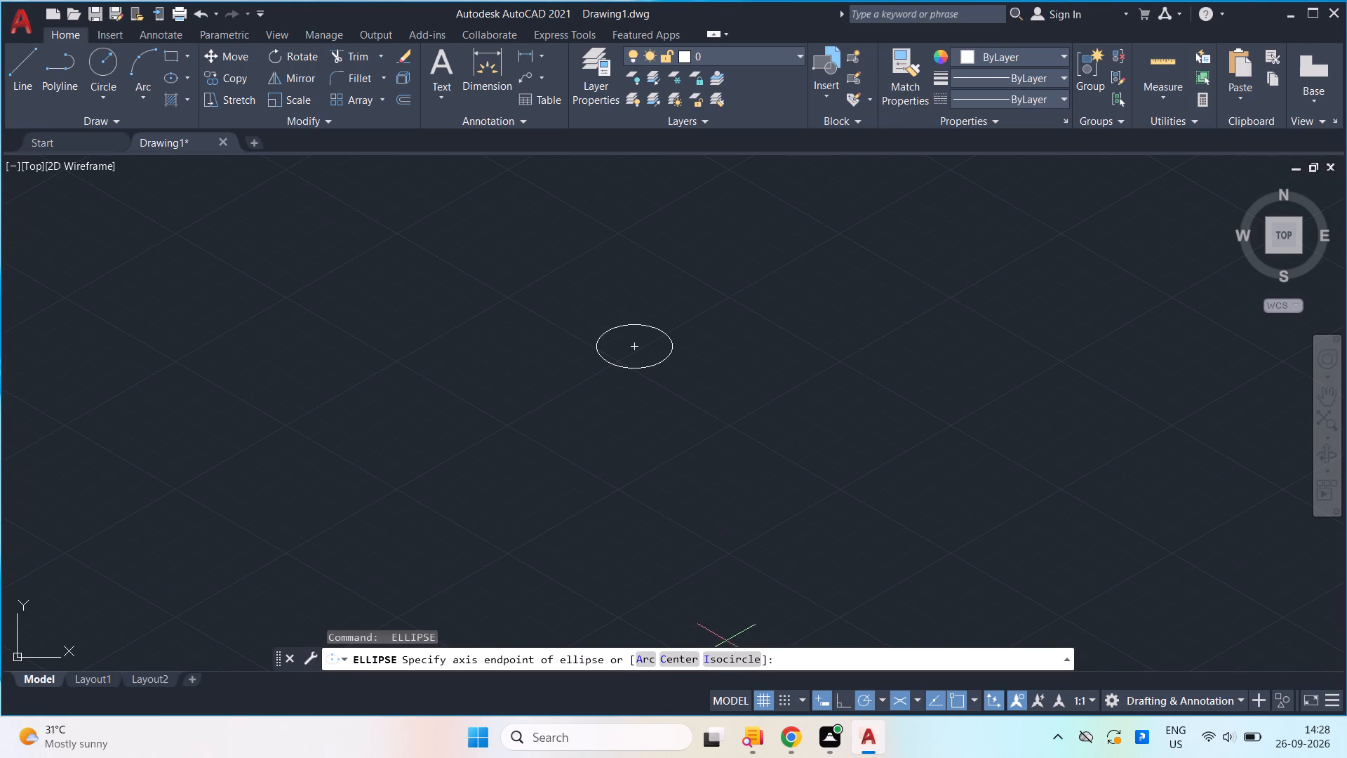
{"action": "left_click", "coordinate": [720, 658]}
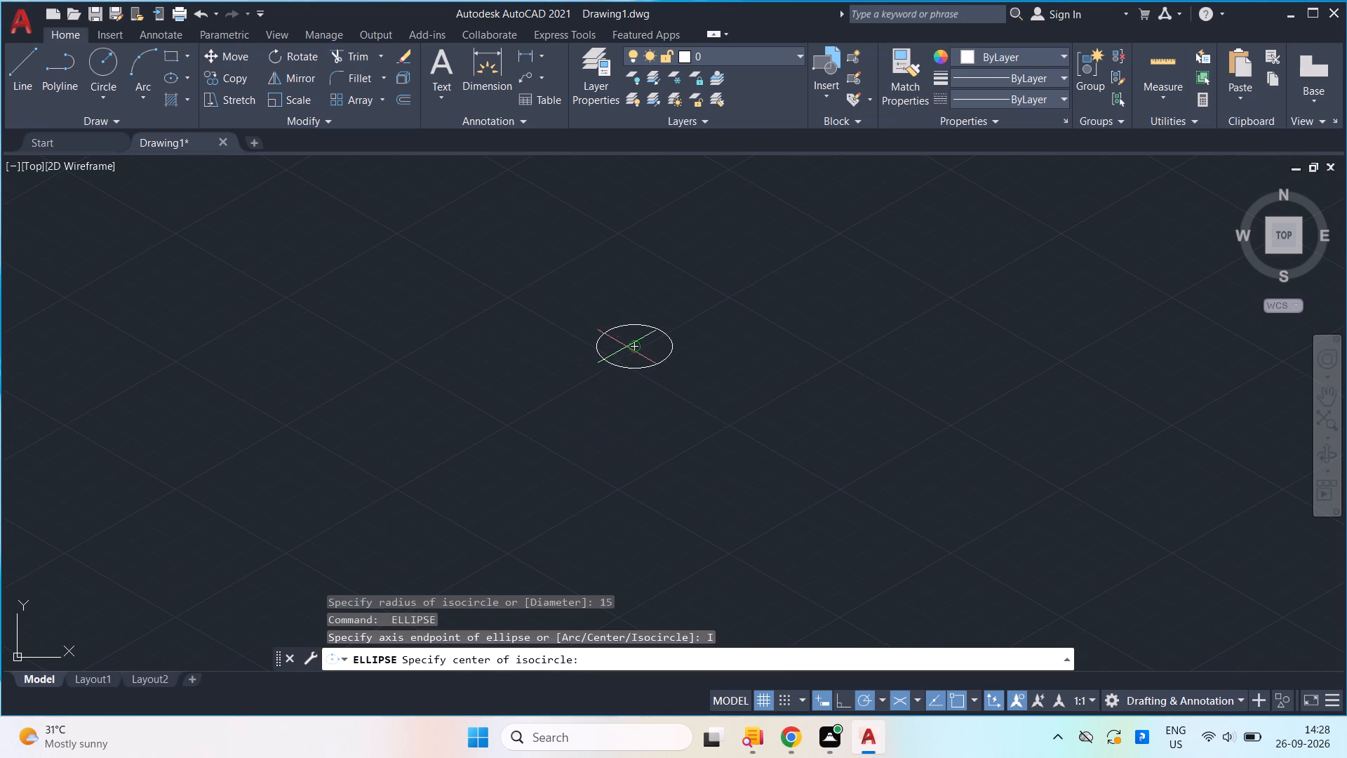
{"action": "left_click", "coordinate": [629, 344]}
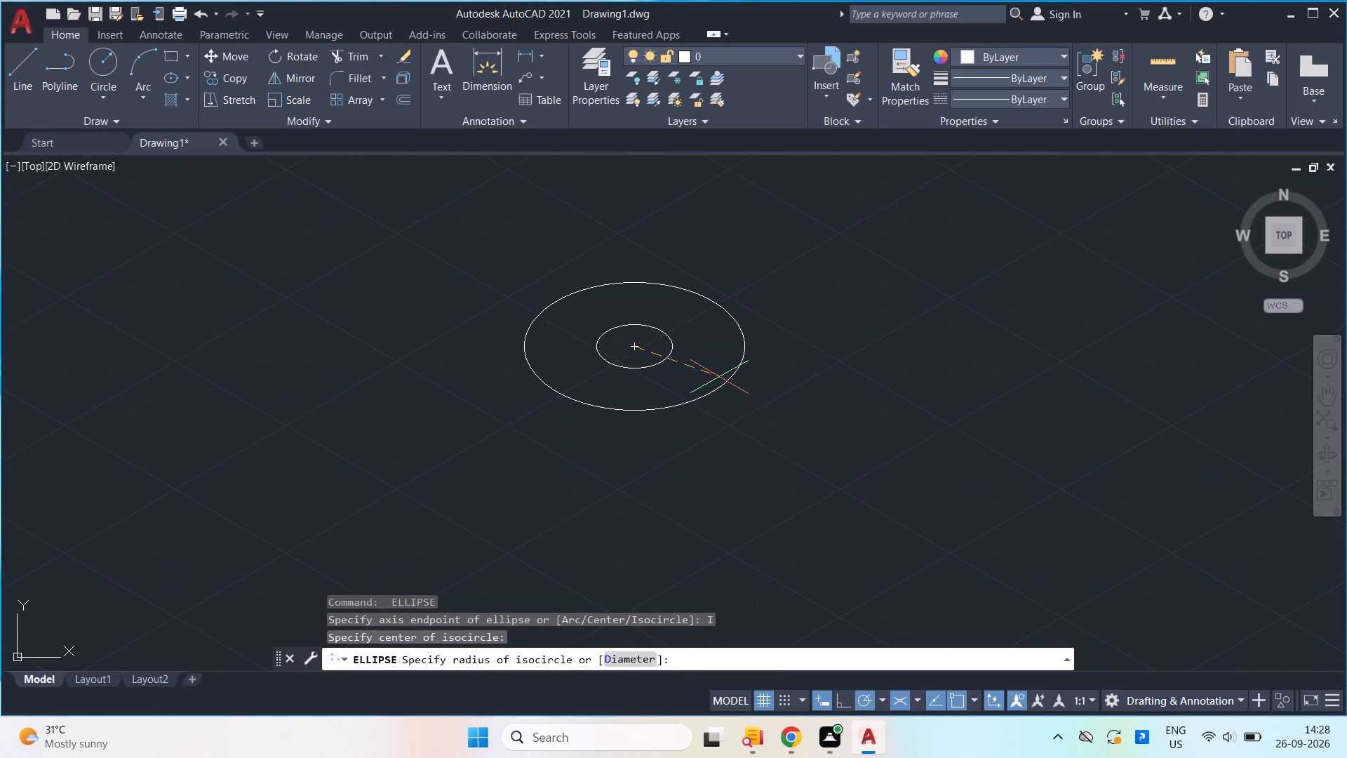
{"action": "type", "text": "25"}
{"action": "key", "text": "Return"}
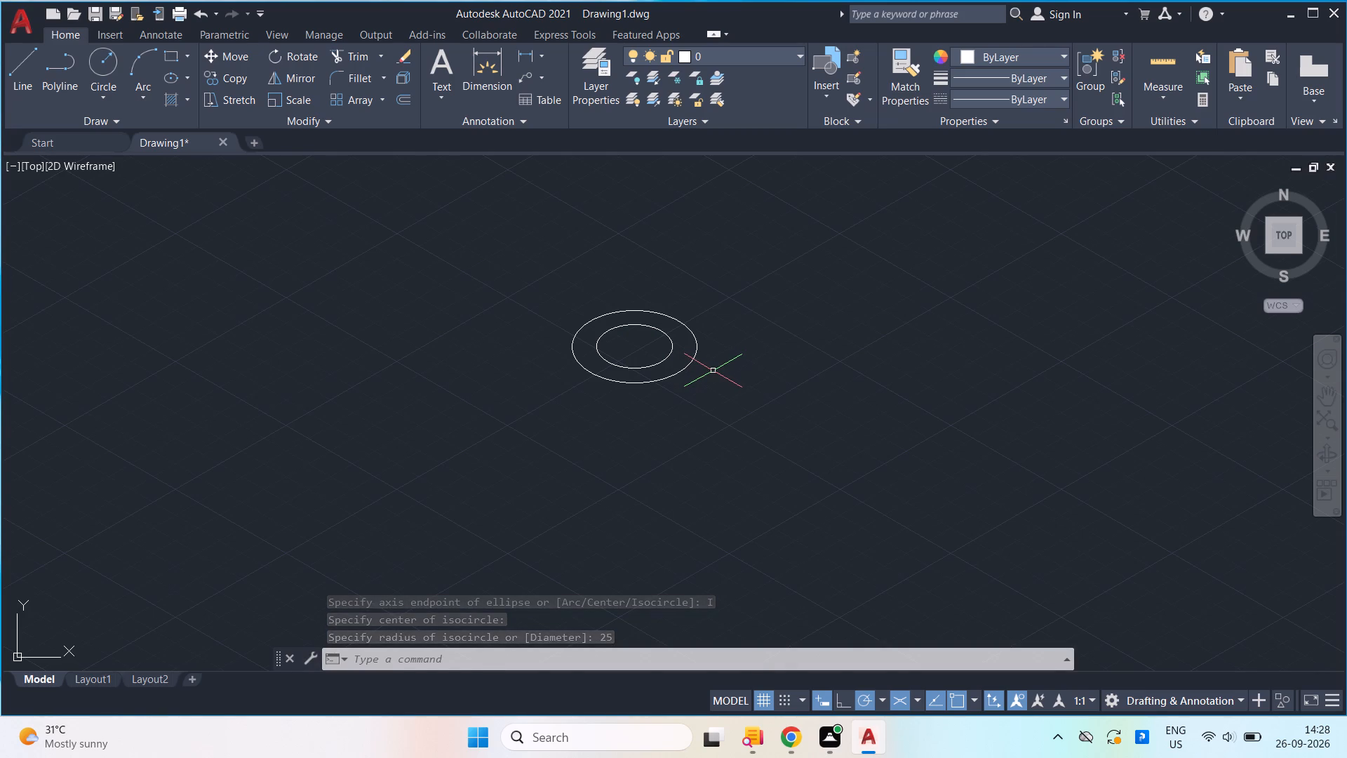
Copy the outer radius 25 isocircle 38 units straight down (270°), using its centre as the base point.
{"action": "middle_click_drag", "start_coordinate": [711, 371], "coordinate": [631, 357]}
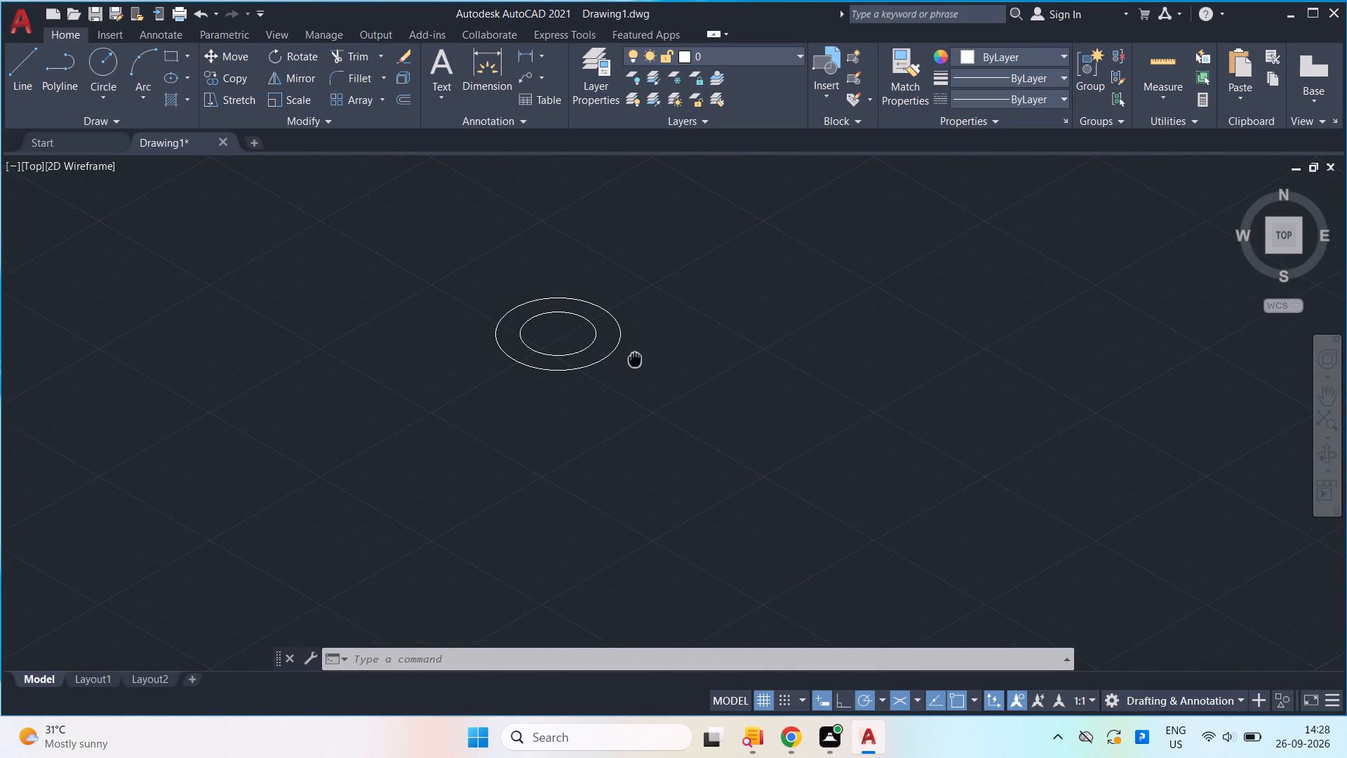
{"action": "middle_click_drag", "start_coordinate": [631, 357], "coordinate": [629, 357]}
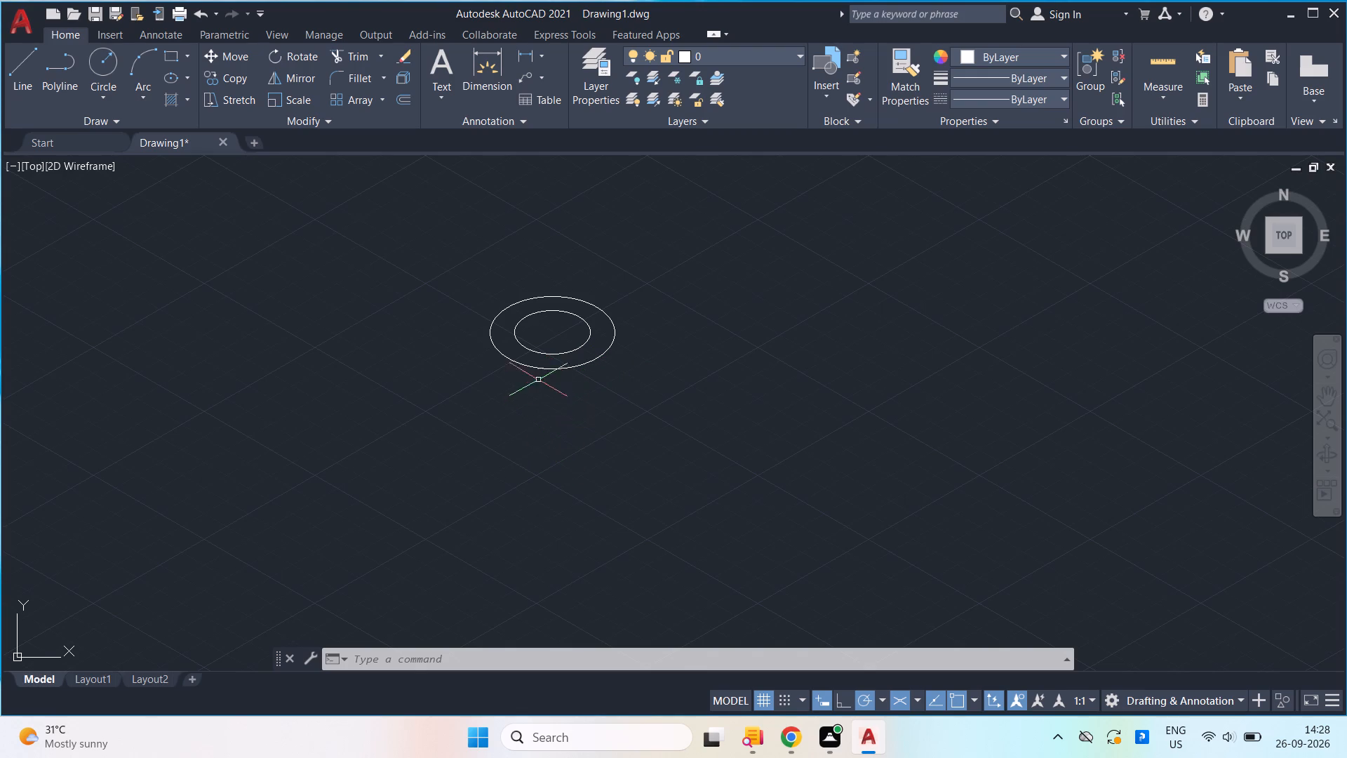
{"action": "left_click", "coordinate": [556, 371]}
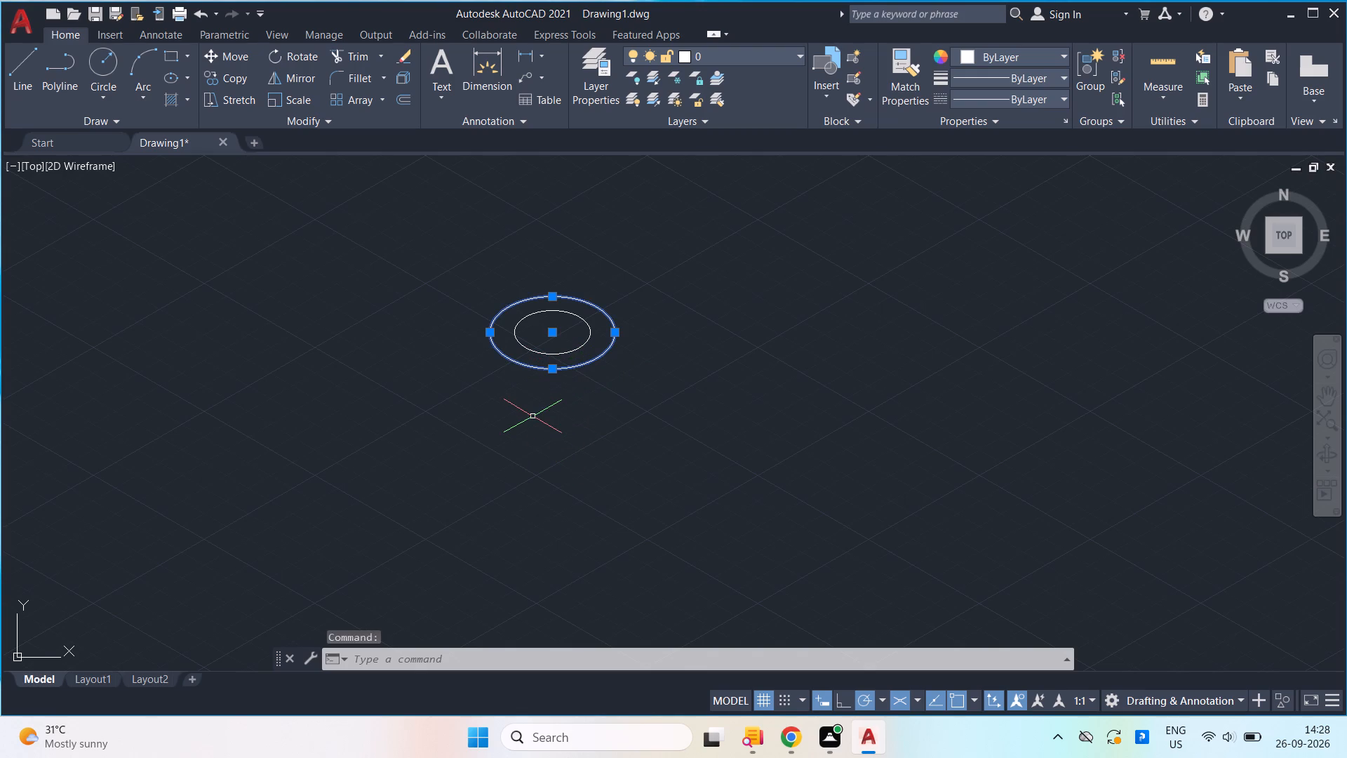
{"action": "type", "text": "co"}
{"action": "key", "text": "Return"}
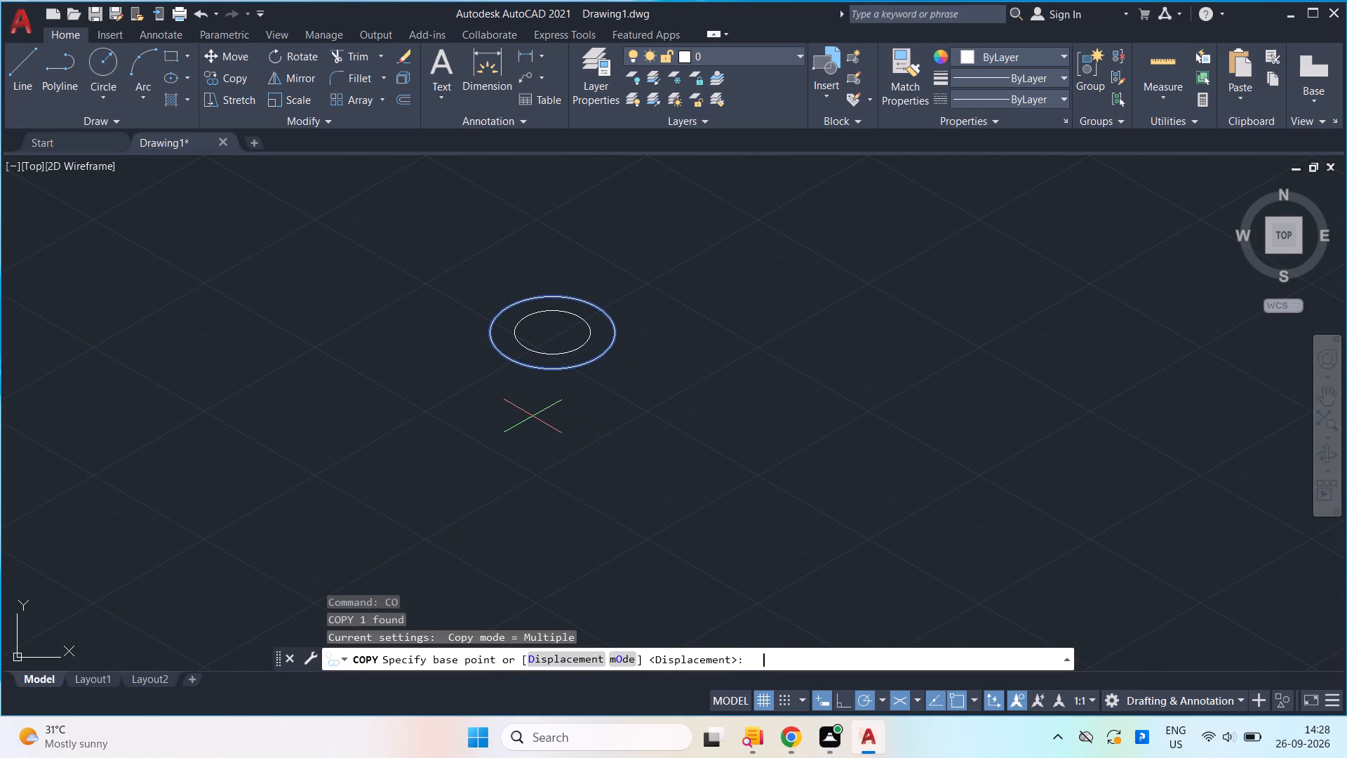
{"action": "left_click", "coordinate": [551, 333]}
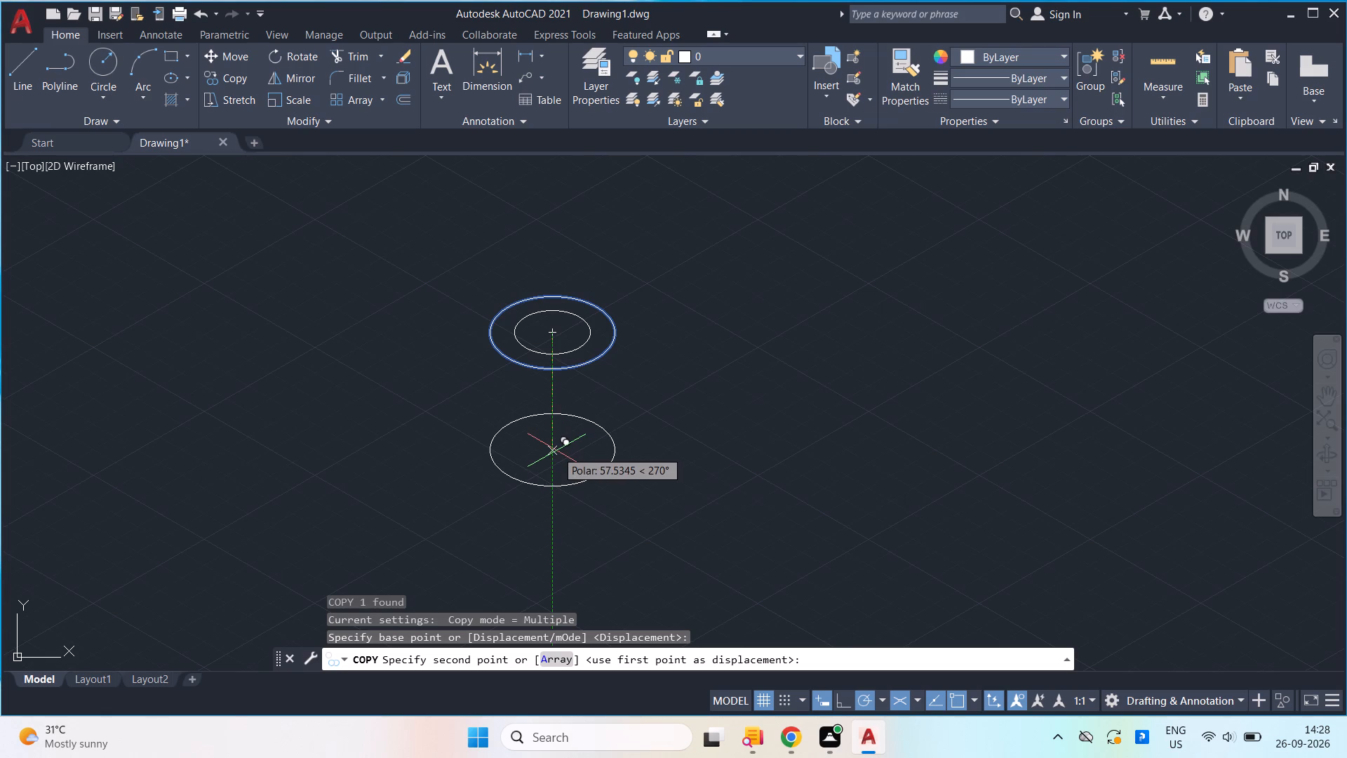
{"action": "type", "text": "38"}
{"action": "key", "text": "Return"}
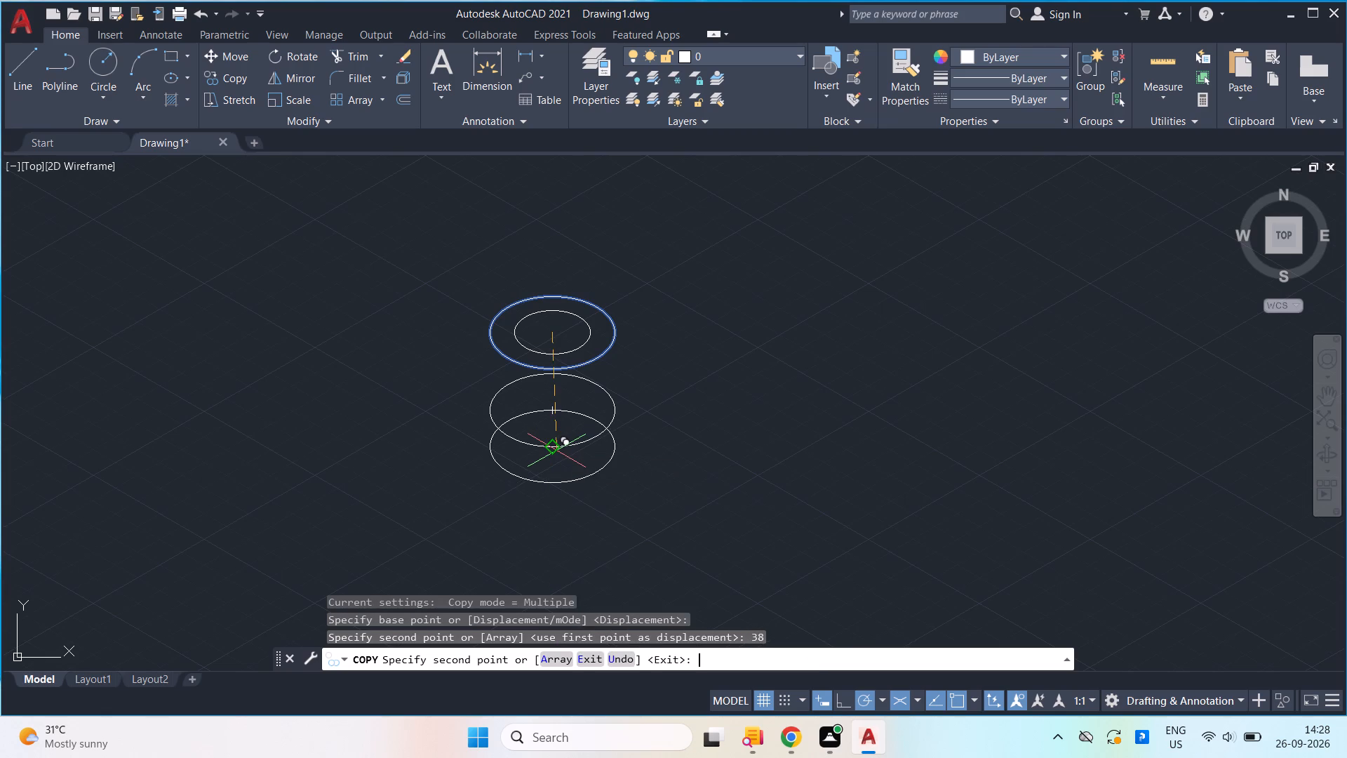
{"action": "key", "text": "Return"}
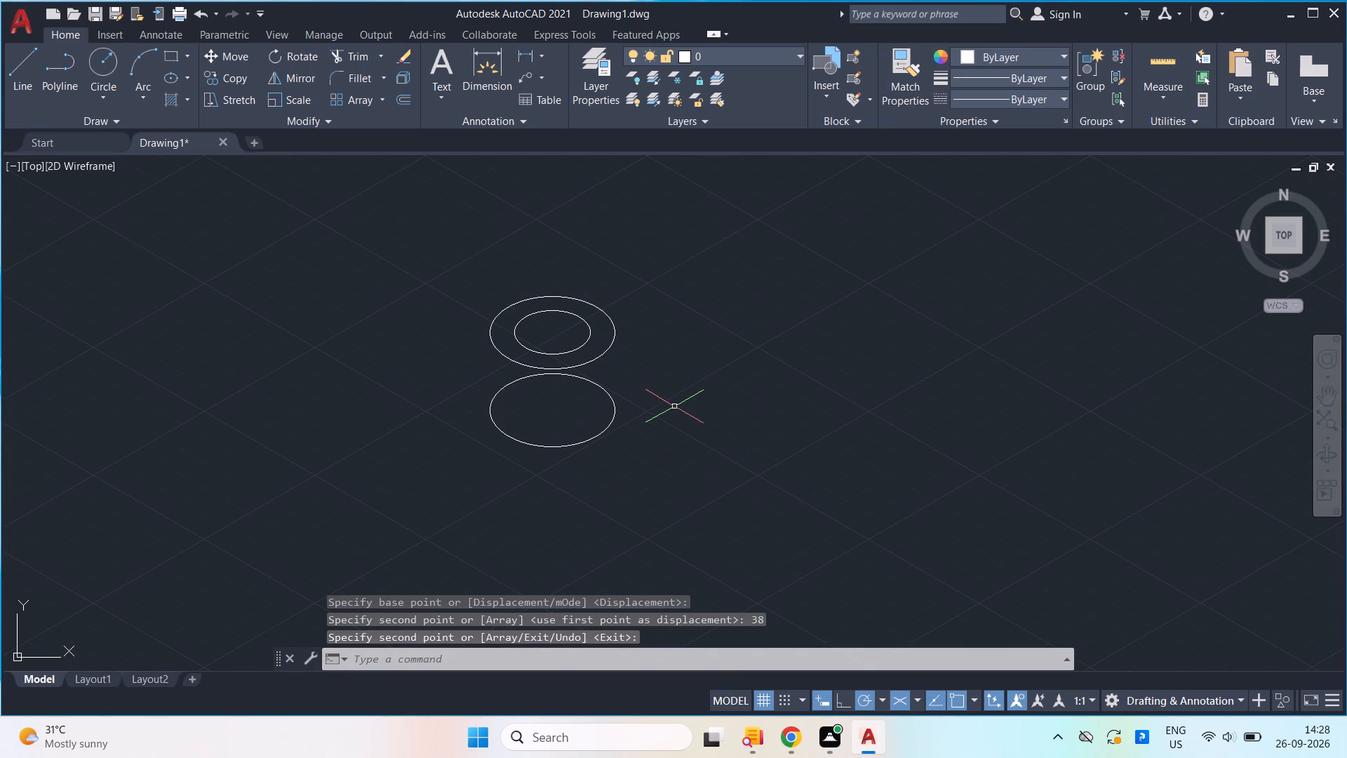
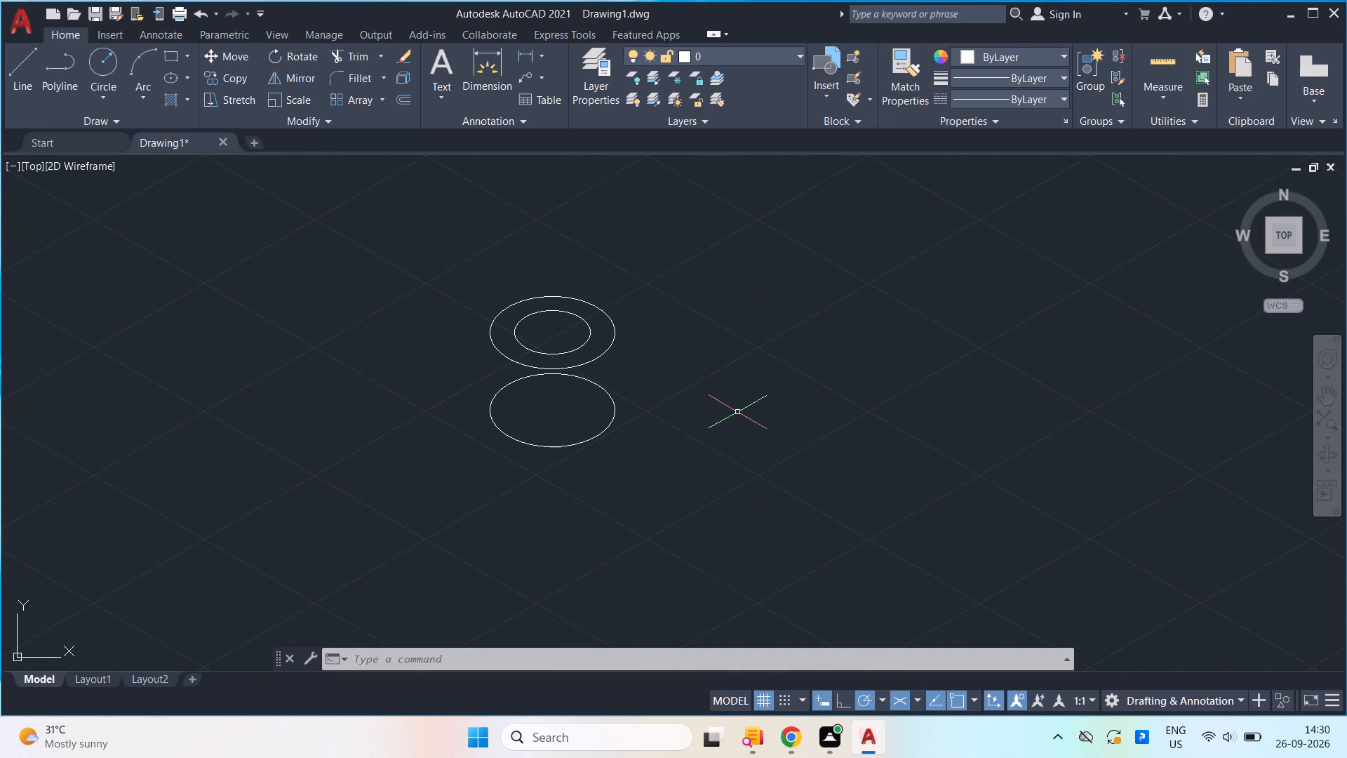
Draw a line about 56 units long at 330° from the common centre of the two upper isocircles.
{"action": "key", "text": "l"}
{"action": "key", "text": "Return"}
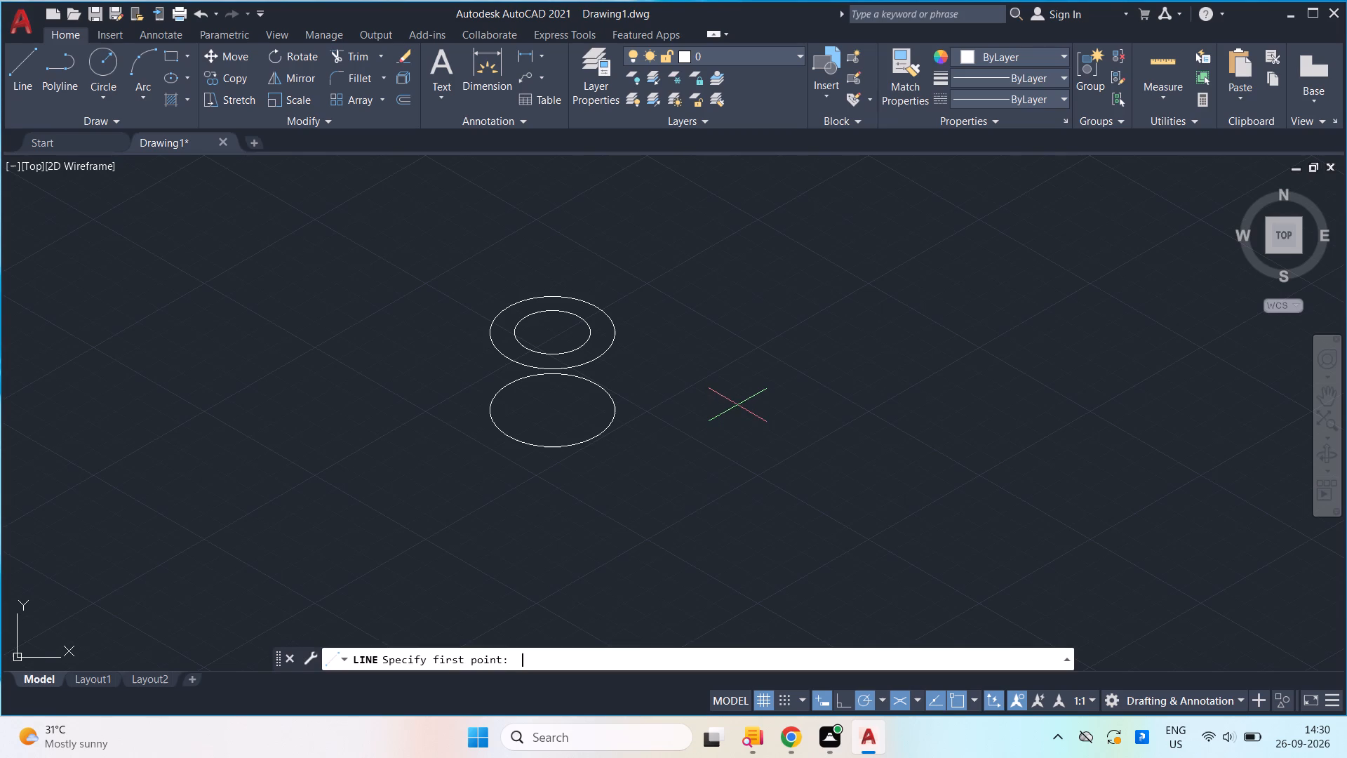
{"action": "left_click", "coordinate": [550, 329]}
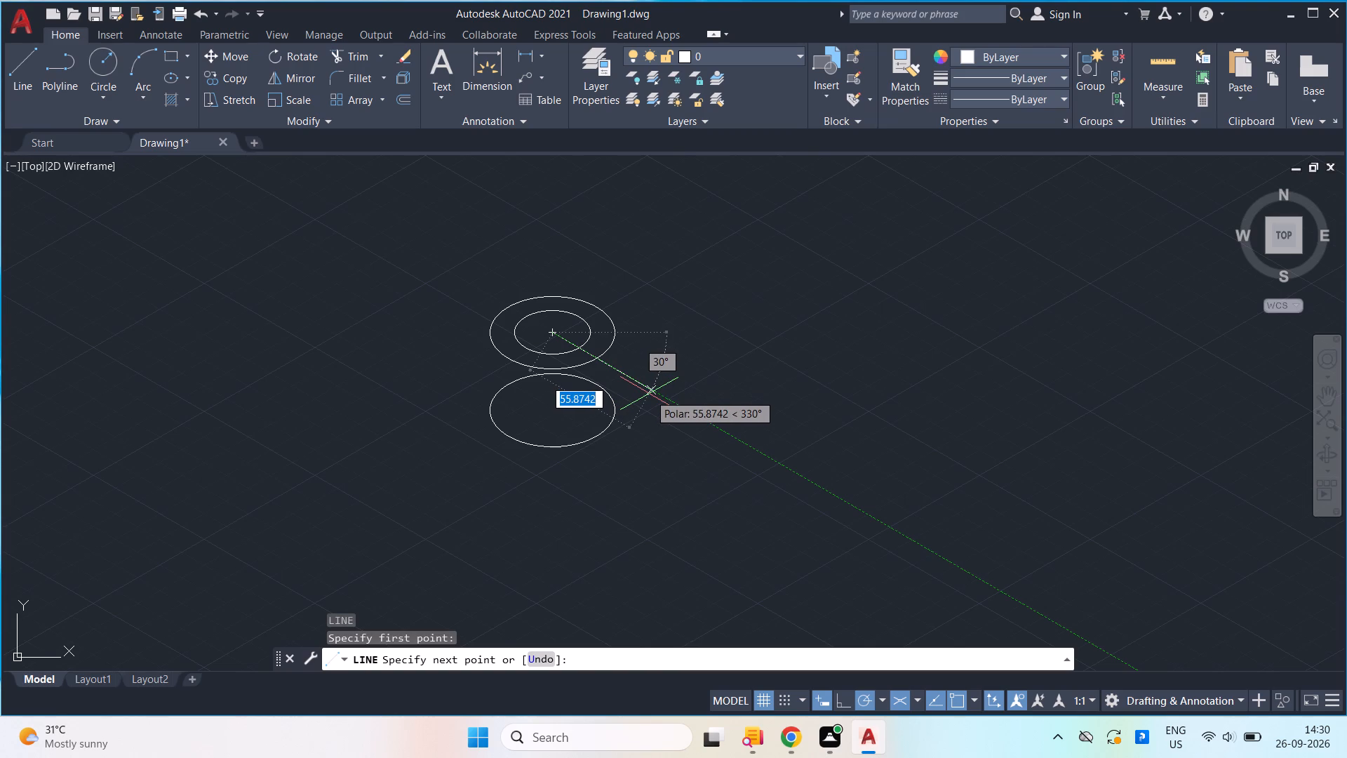
{"action": "left_click", "coordinate": [649, 394]}
{"action": "key", "text": "space"}
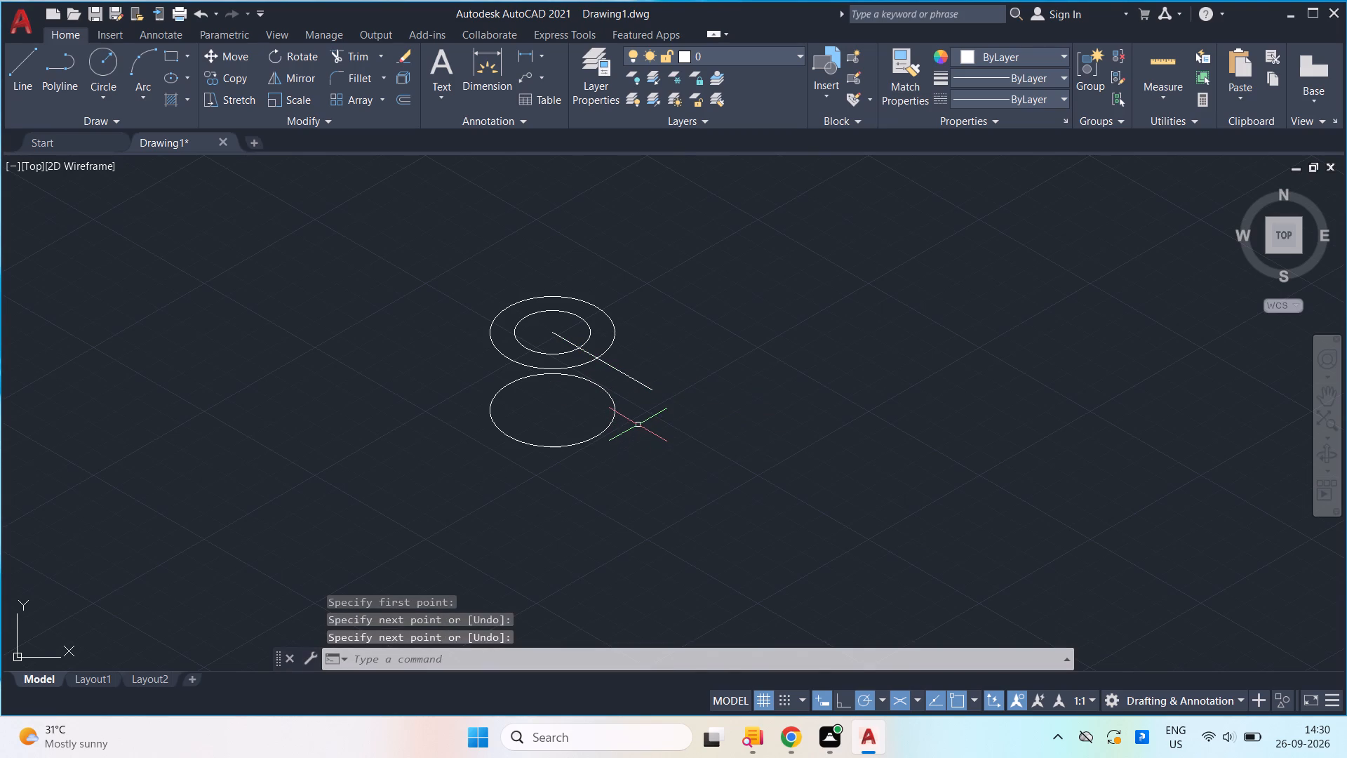
Draw a line about 47 units straight down (270°) from where the 330° line crosses the outer top isocircle.
{"action": "key", "text": "l"}
{"action": "key", "text": "Return"}
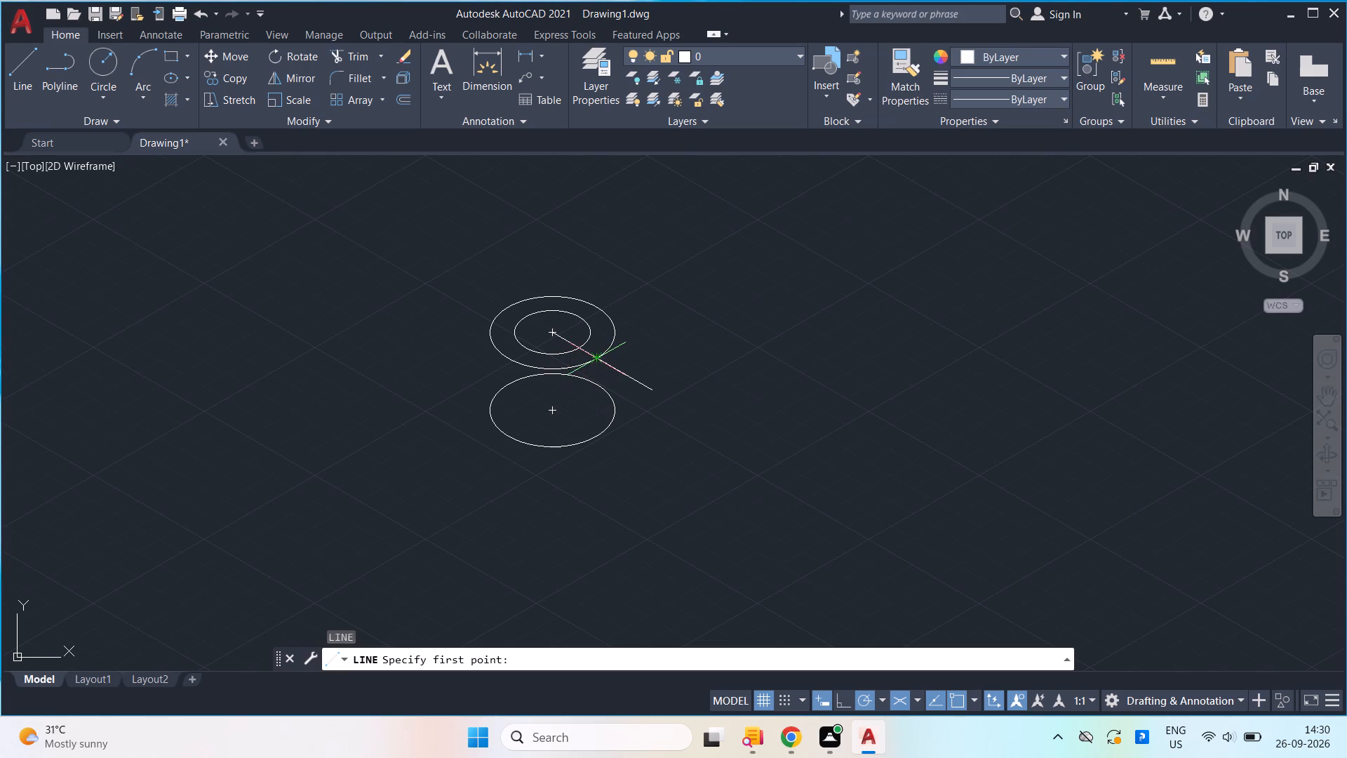
{"action": "scroll", "coordinate": [594, 358], "scroll_direction": "up", "scroll_amount": 2}
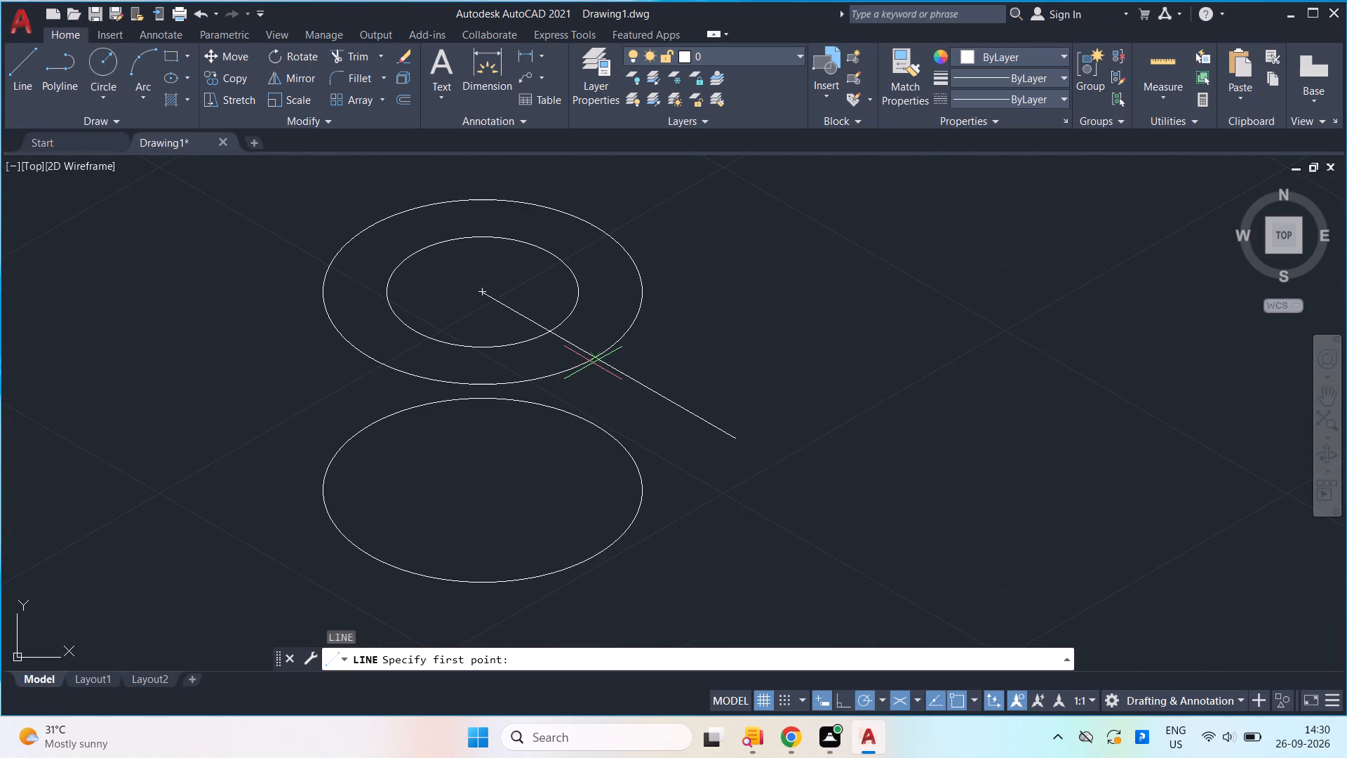
{"action": "left_click", "coordinate": [593, 361]}
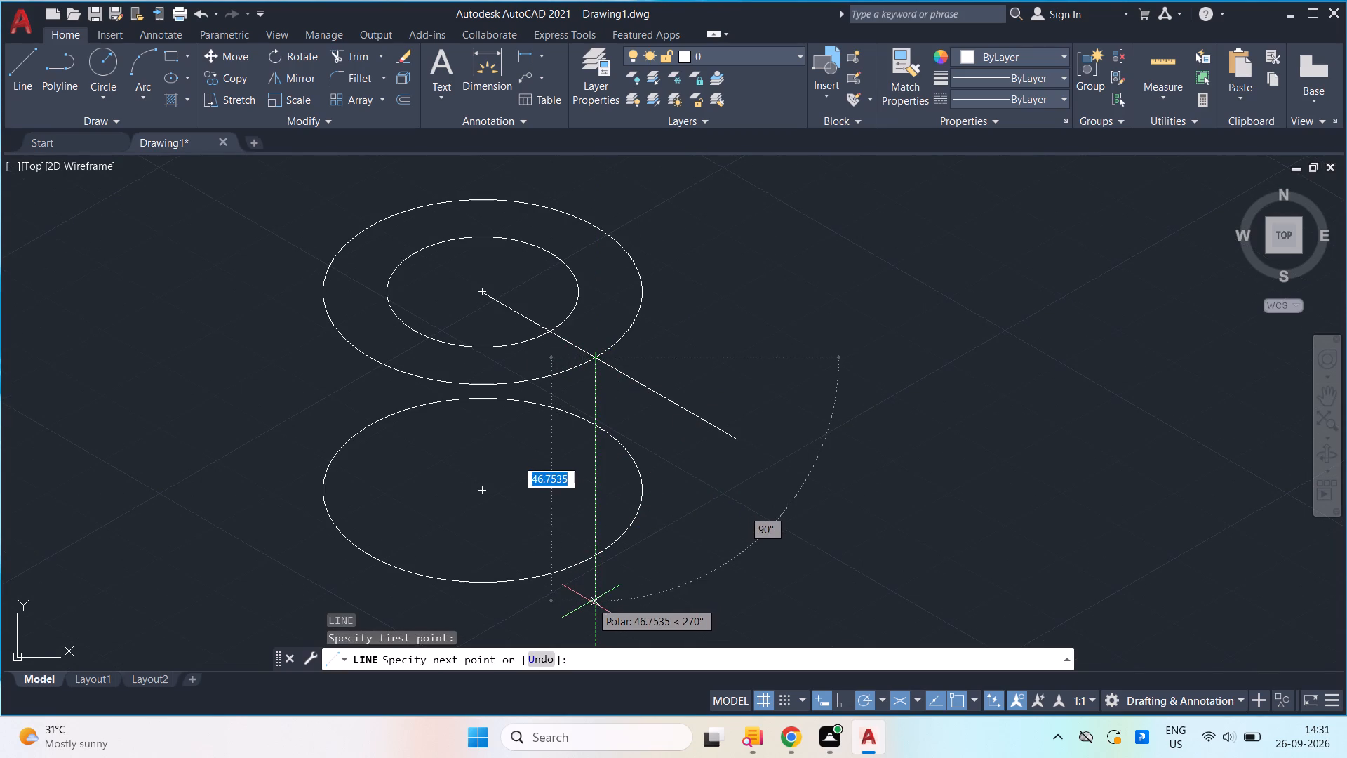
{"action": "left_click_drag", "start_coordinate": [591, 601], "coordinate": [602, 598]}
{"action": "key", "text": "space"}
{"action": "middle_click_drag", "start_coordinate": [627, 577], "coordinate": [622, 538]}
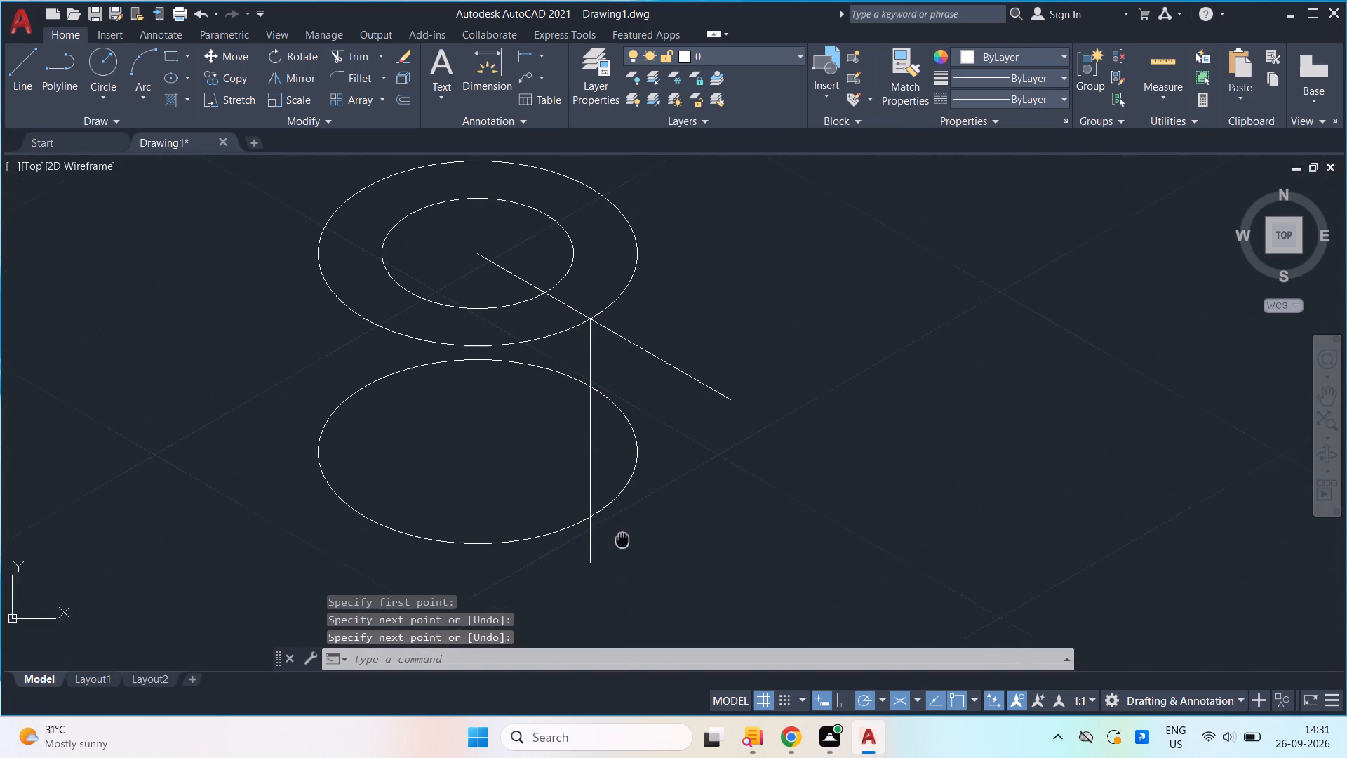
{"action": "middle_click_drag", "start_coordinate": [622, 538], "coordinate": [615, 470]}
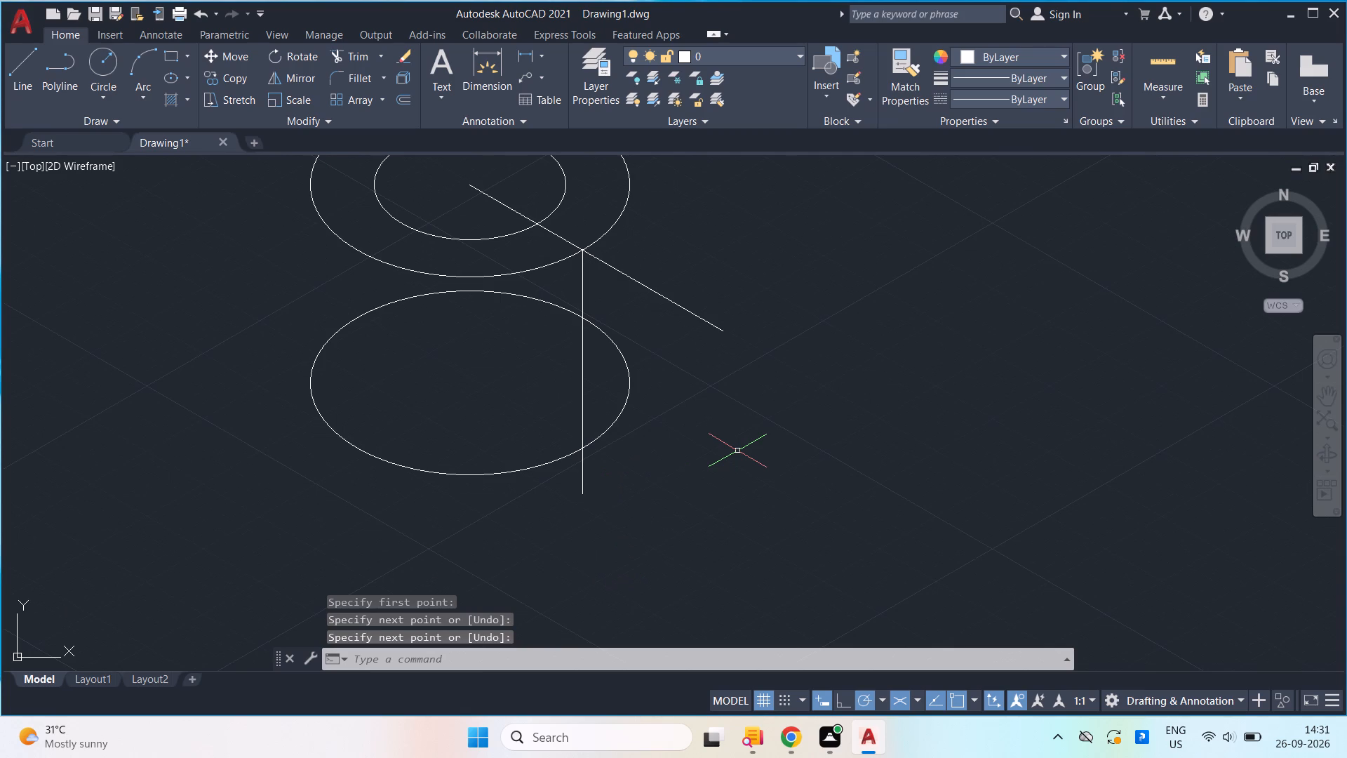
From the vertical line's intersection with the lower isocircle's front edge, draw connected lines 43 units at 330° and 66 units straight down.
{"action": "key", "text": "l"}
{"action": "key", "text": "Return"}
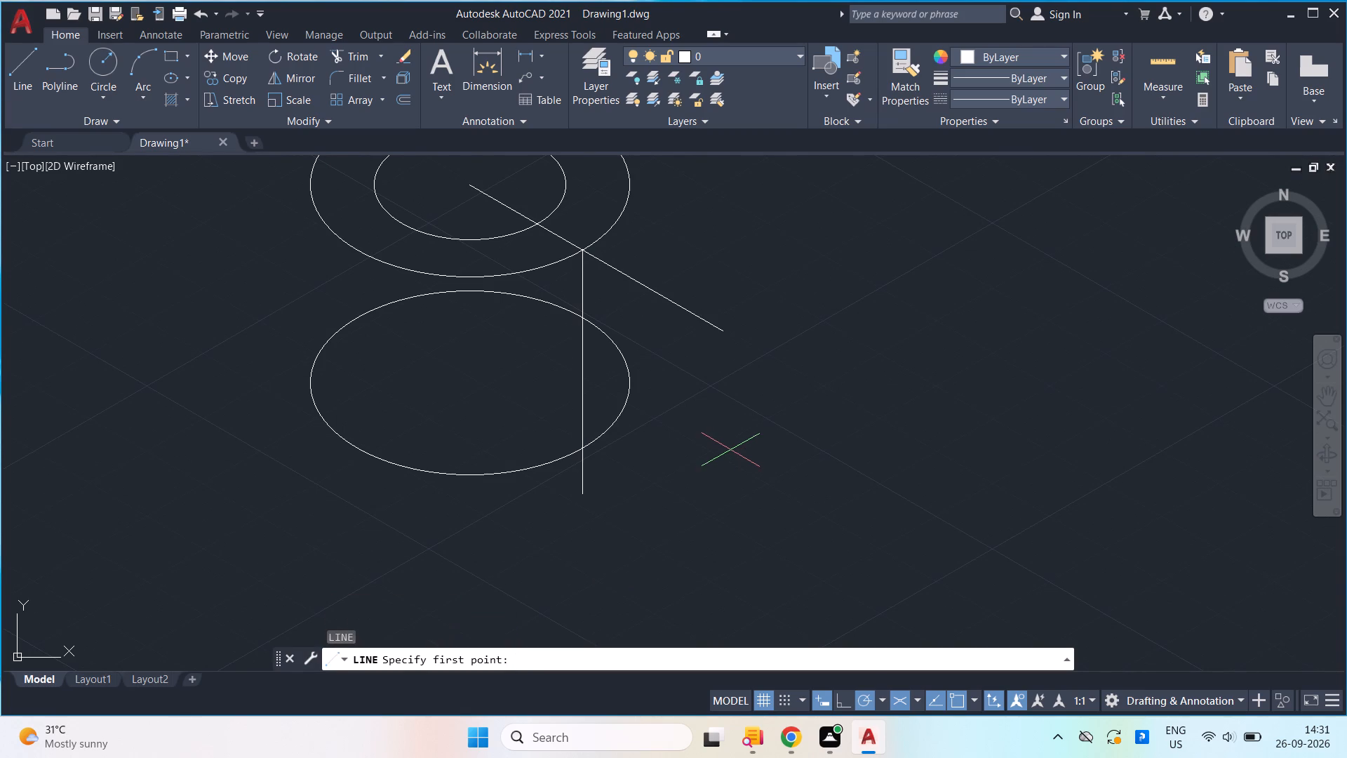
{"action": "left_click", "coordinate": [585, 446]}
{"action": "scroll", "coordinate": [663, 502], "scroll_direction": "down", "scroll_amount": 3}
{"action": "middle_click_drag", "start_coordinate": [663, 502], "coordinate": [600, 418]}
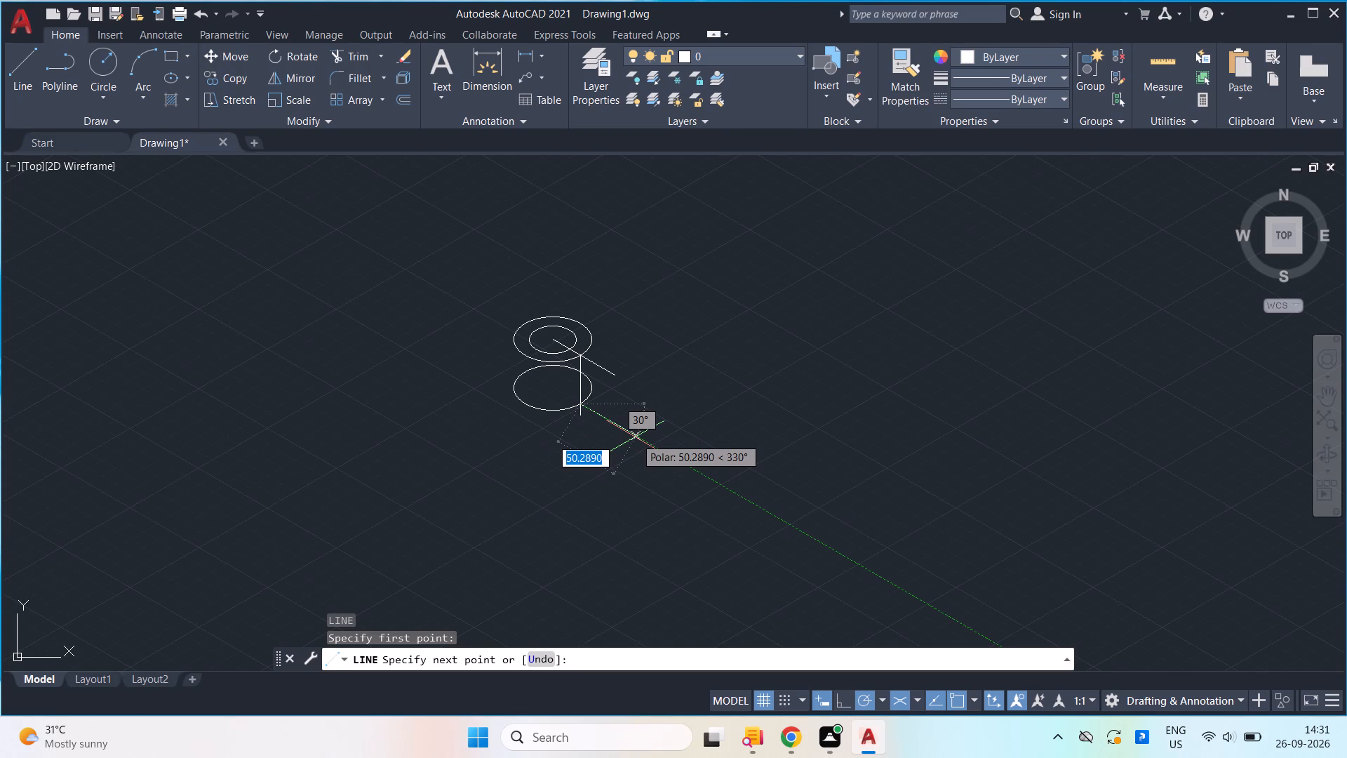
{"action": "type", "text": "43"}
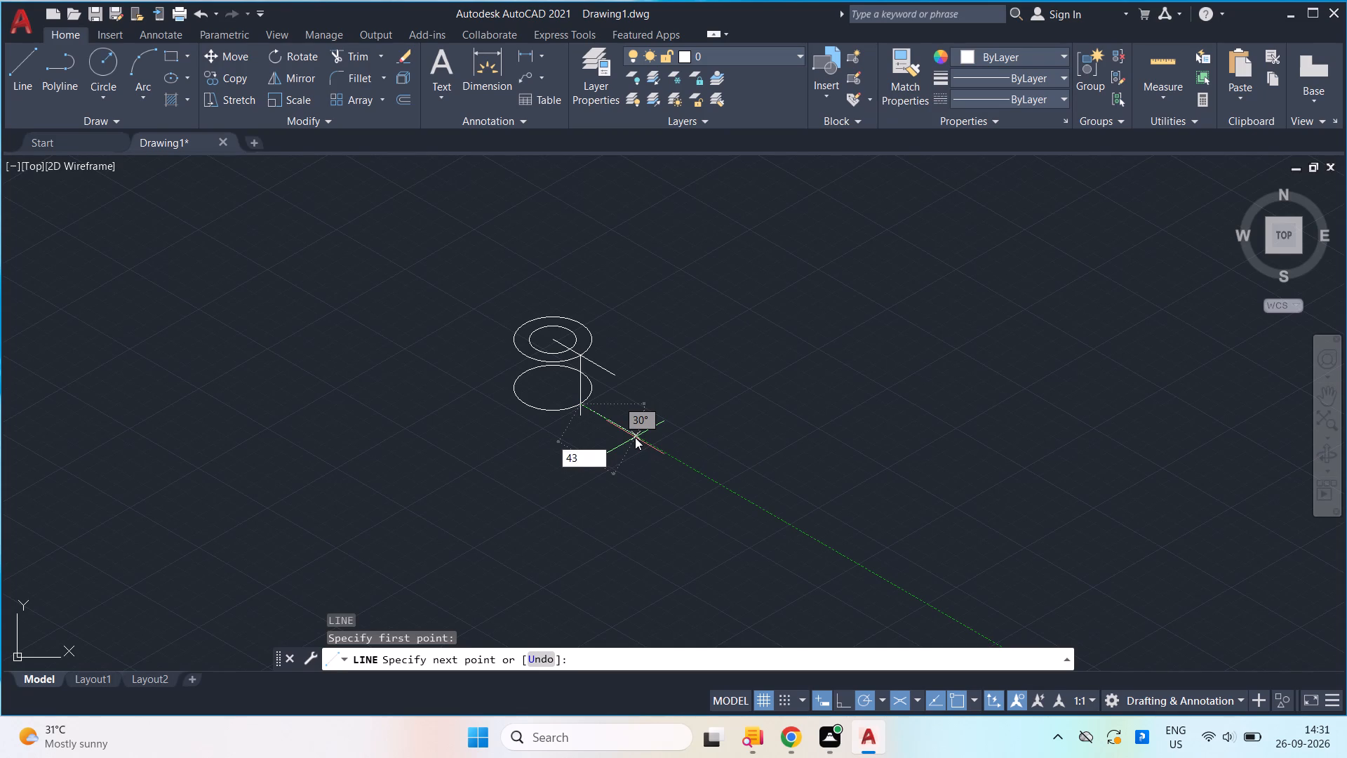
{"action": "key", "text": "Return"}
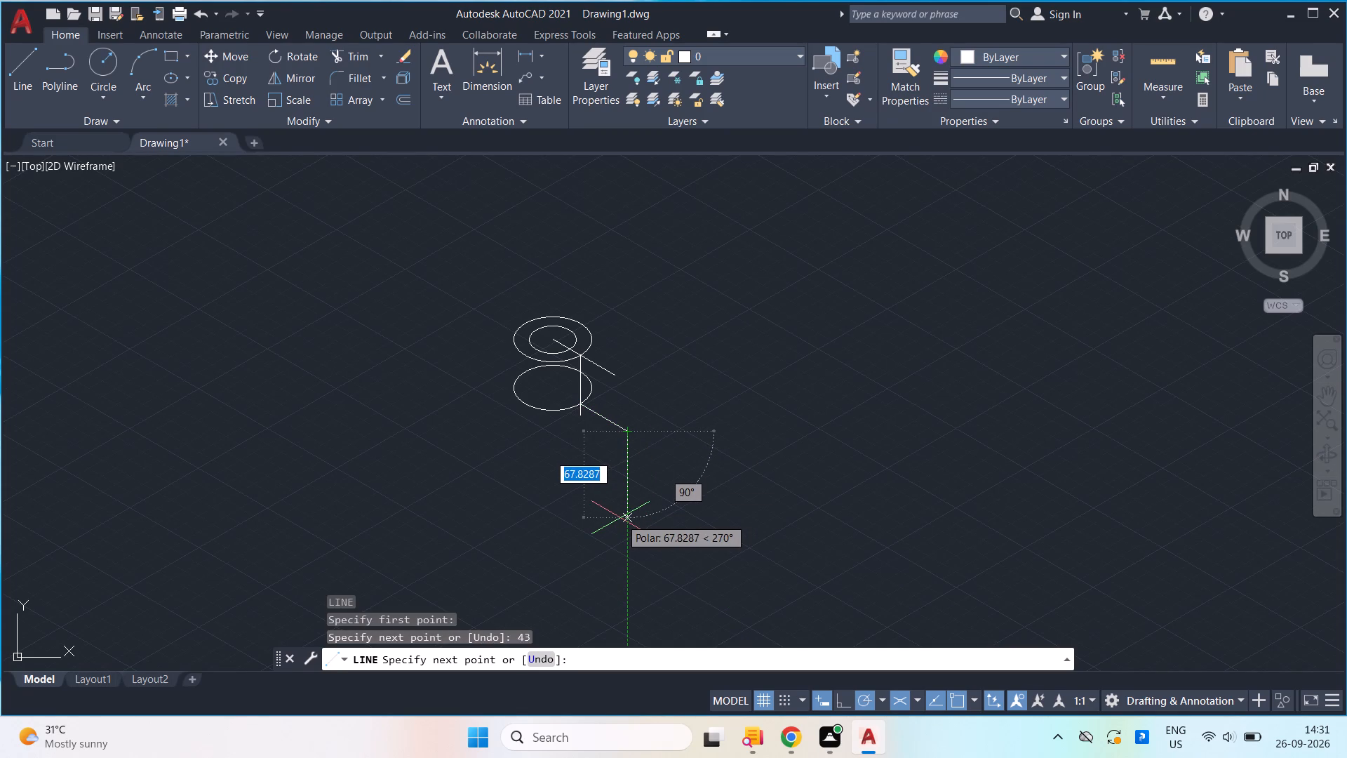
{"action": "type", "text": "66"}
{"action": "key", "text": "Return"}
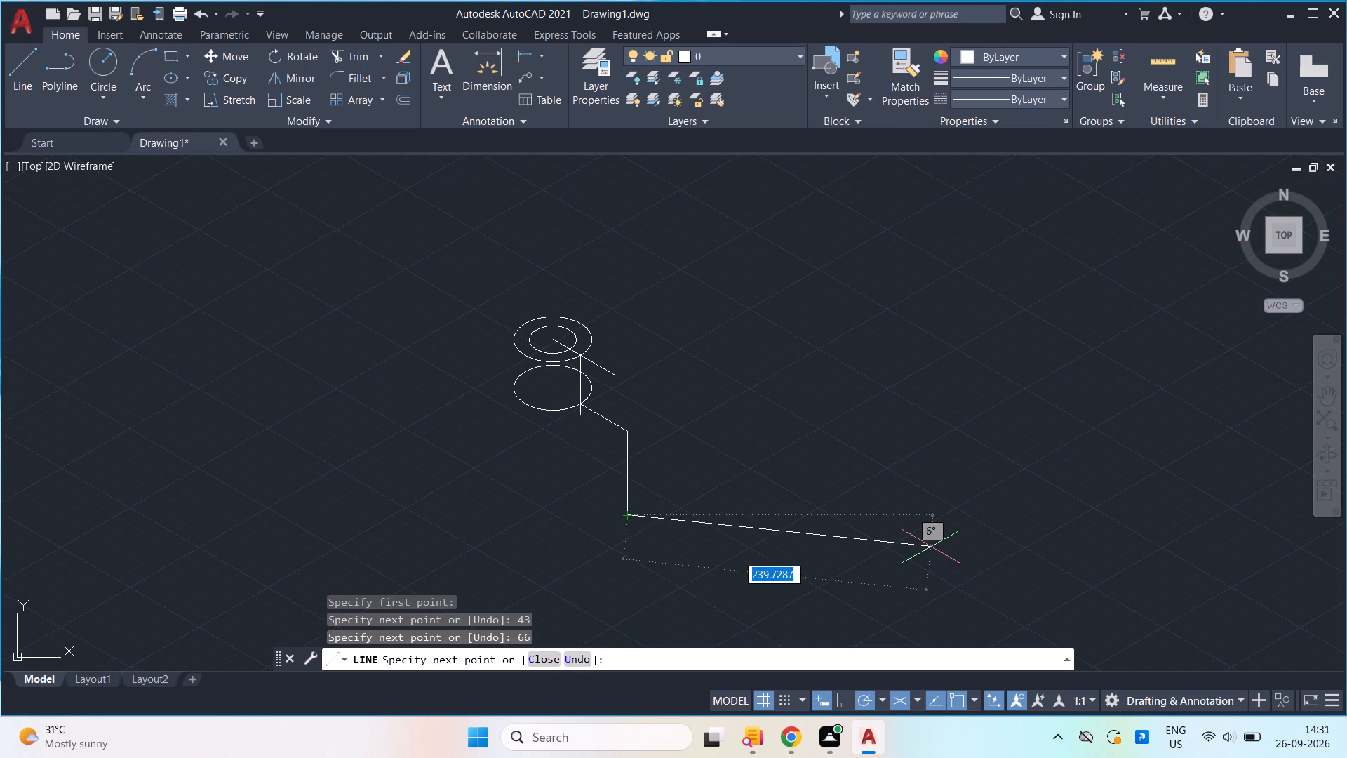
{"action": "key", "text": "space"}
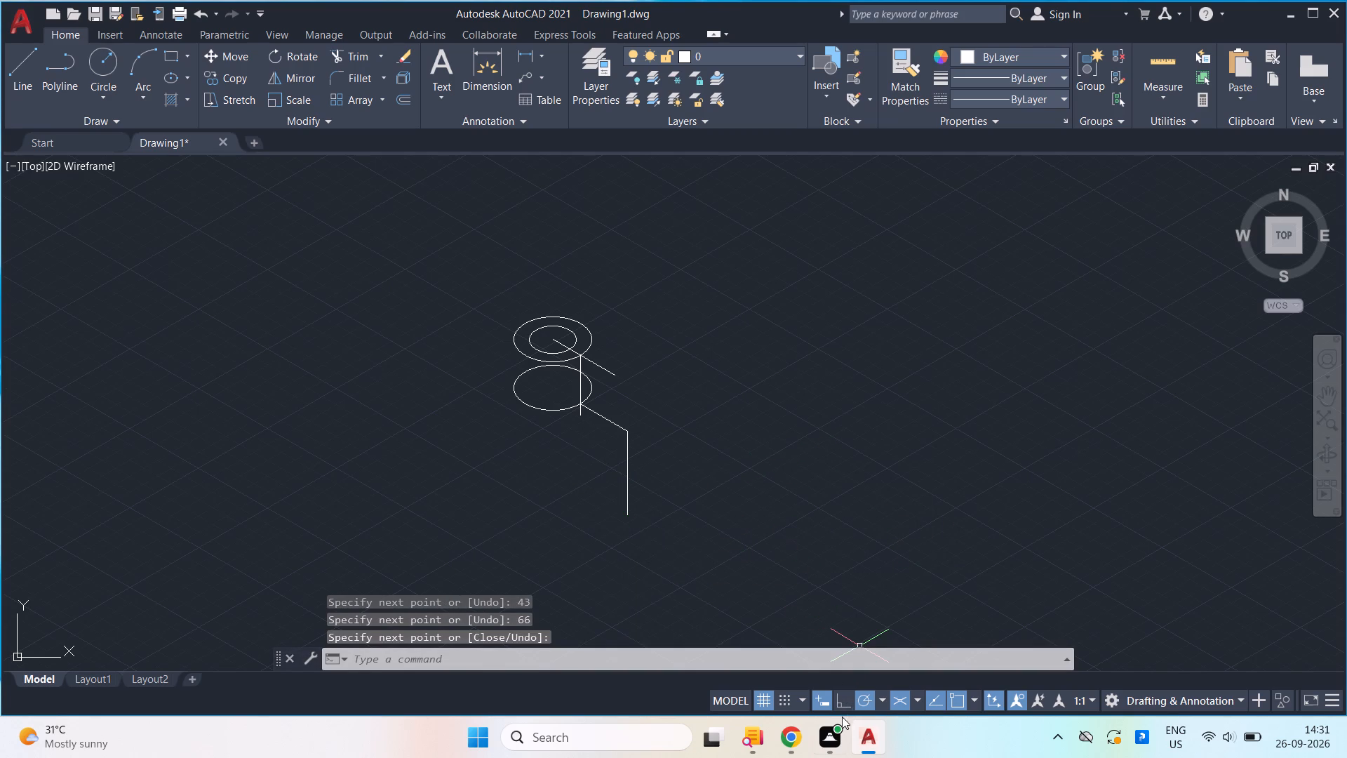
Switch isometric drafting to the right isoplane.
{"action": "left_click", "coordinate": [879, 700]}
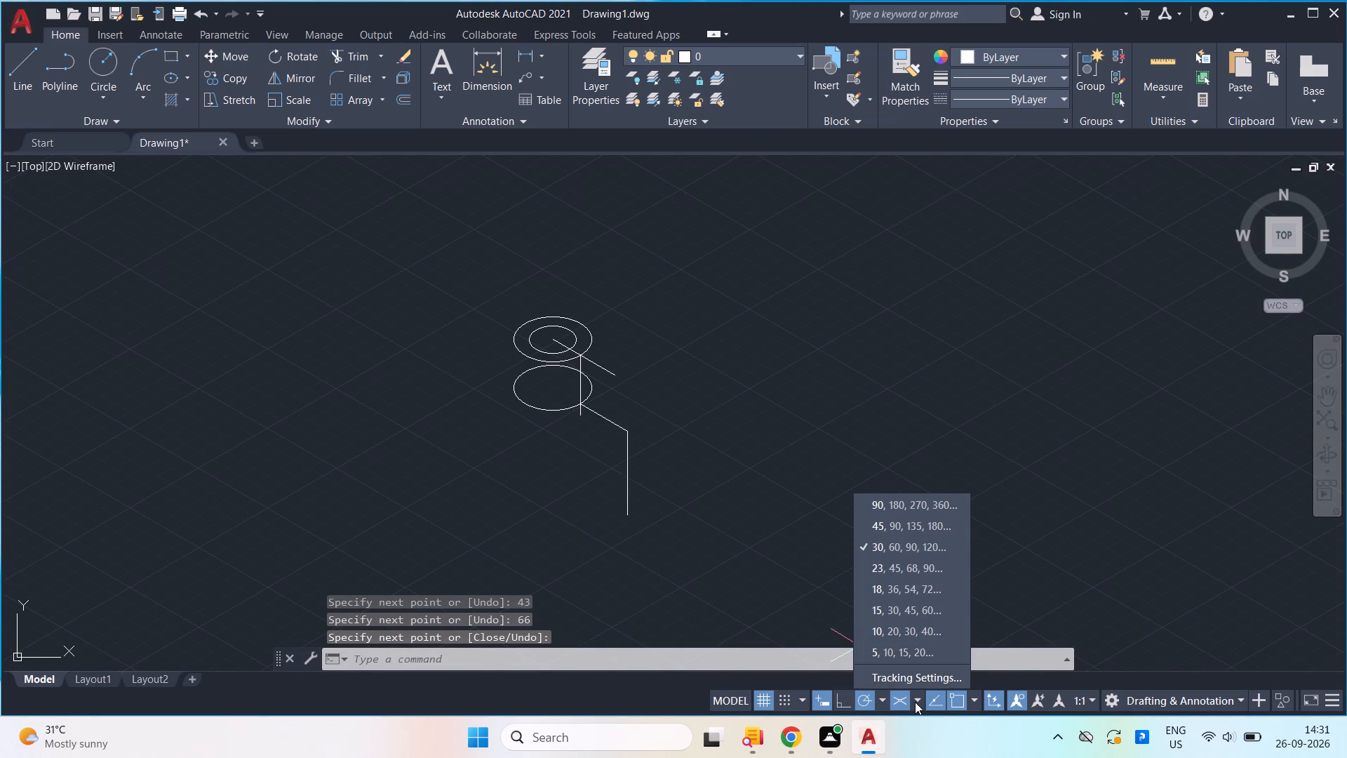
{"action": "left_click", "coordinate": [916, 702]}
{"action": "left_click", "coordinate": [936, 673]}
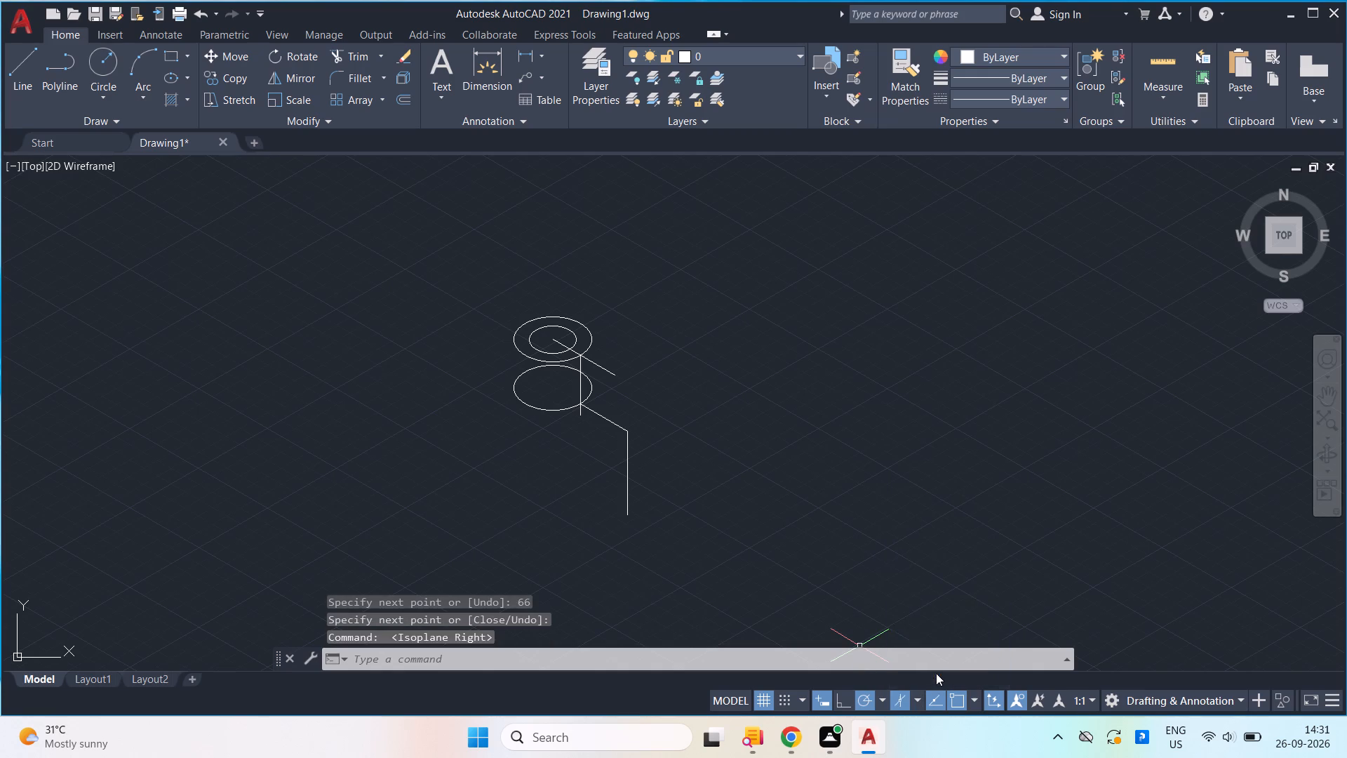
Draw an isocircle of diameter 38 on the right isoplane, centred on the lower end of the 66-unit vertical line.
{"action": "middle_click_drag", "start_coordinate": [775, 508], "coordinate": [784, 391]}
{"action": "scroll", "coordinate": [784, 390], "scroll_direction": "up", "scroll_amount": 1}
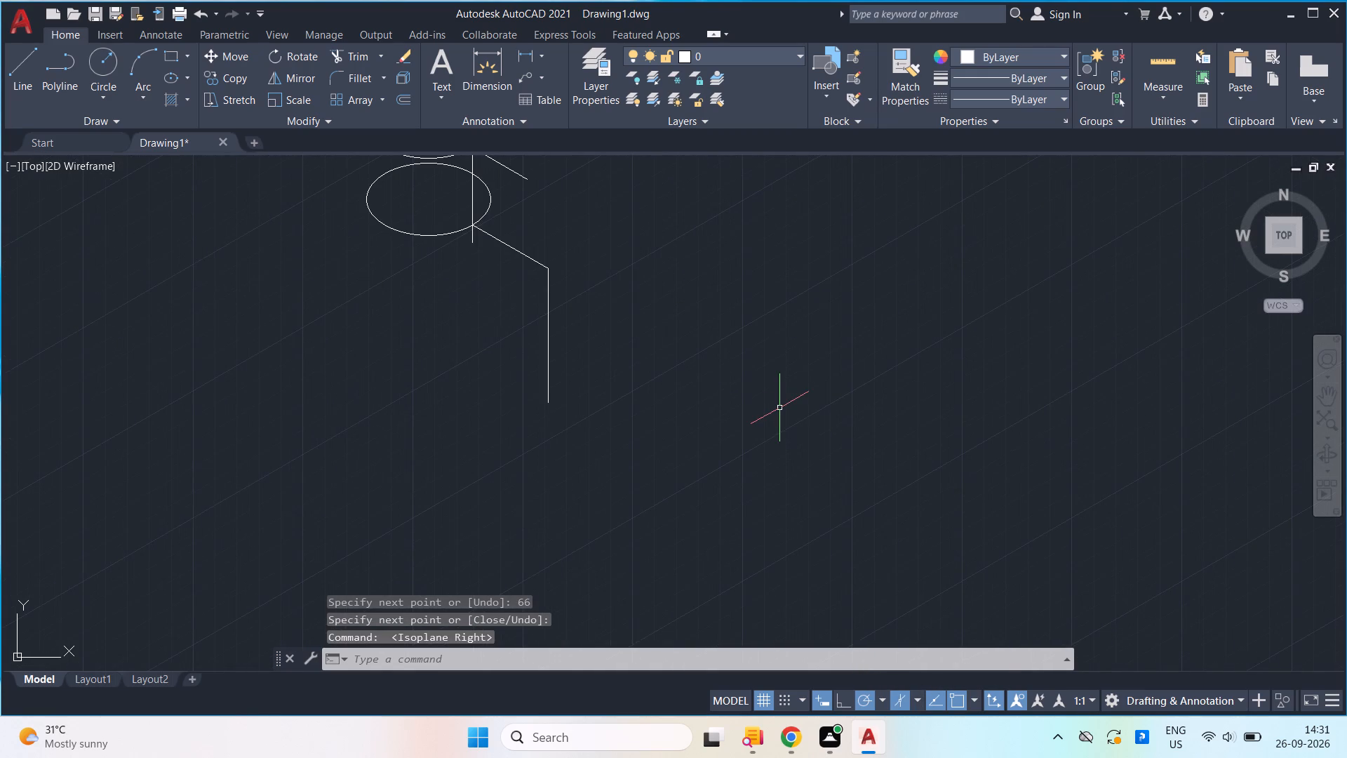
{"action": "key", "text": "e"}
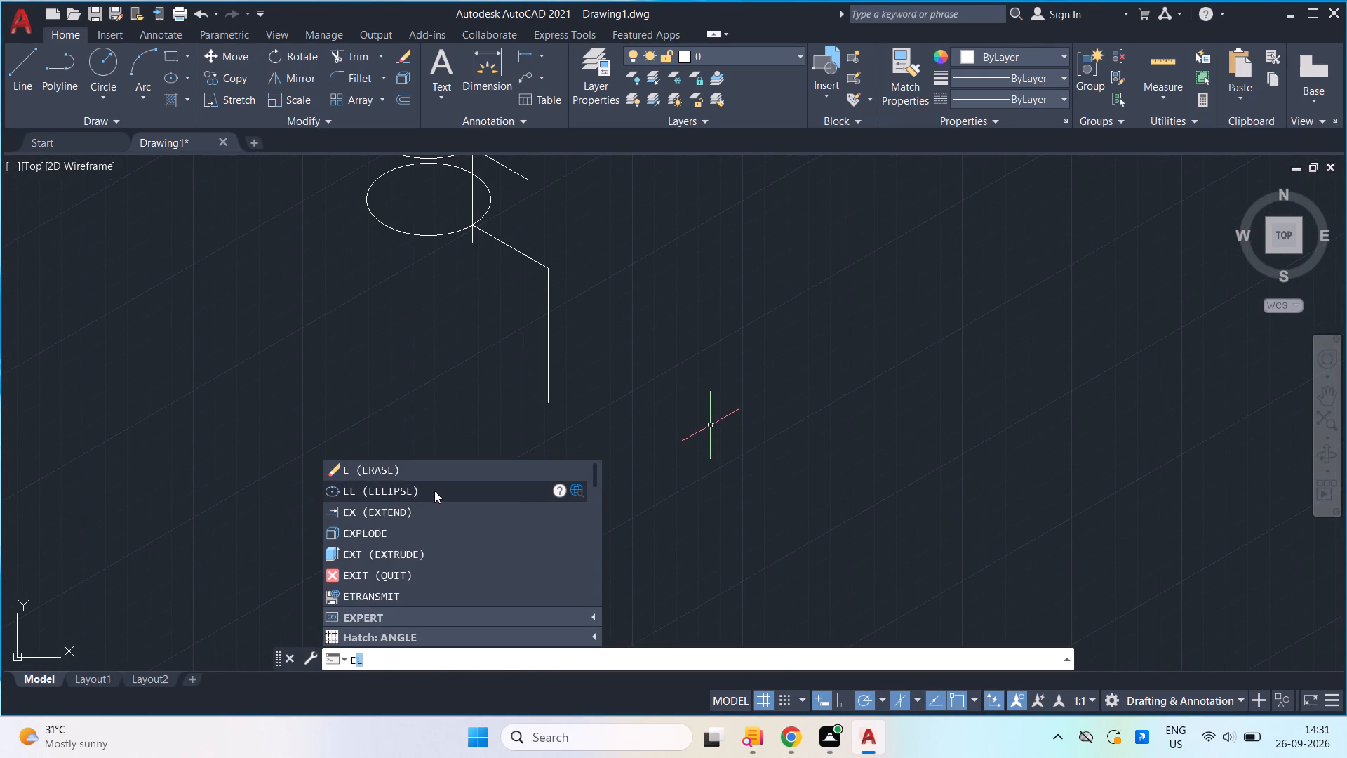
{"action": "left_click", "coordinate": [434, 491]}
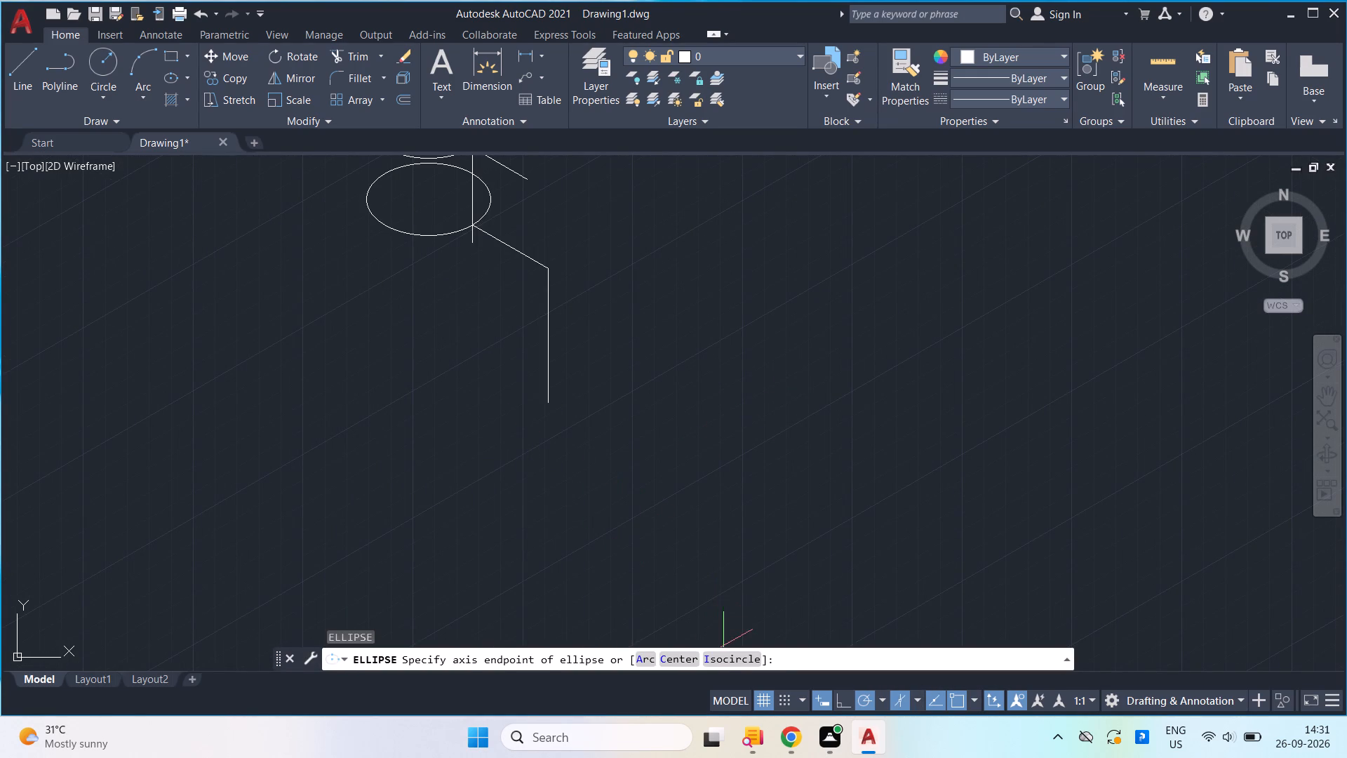
{"action": "left_click", "coordinate": [724, 651]}
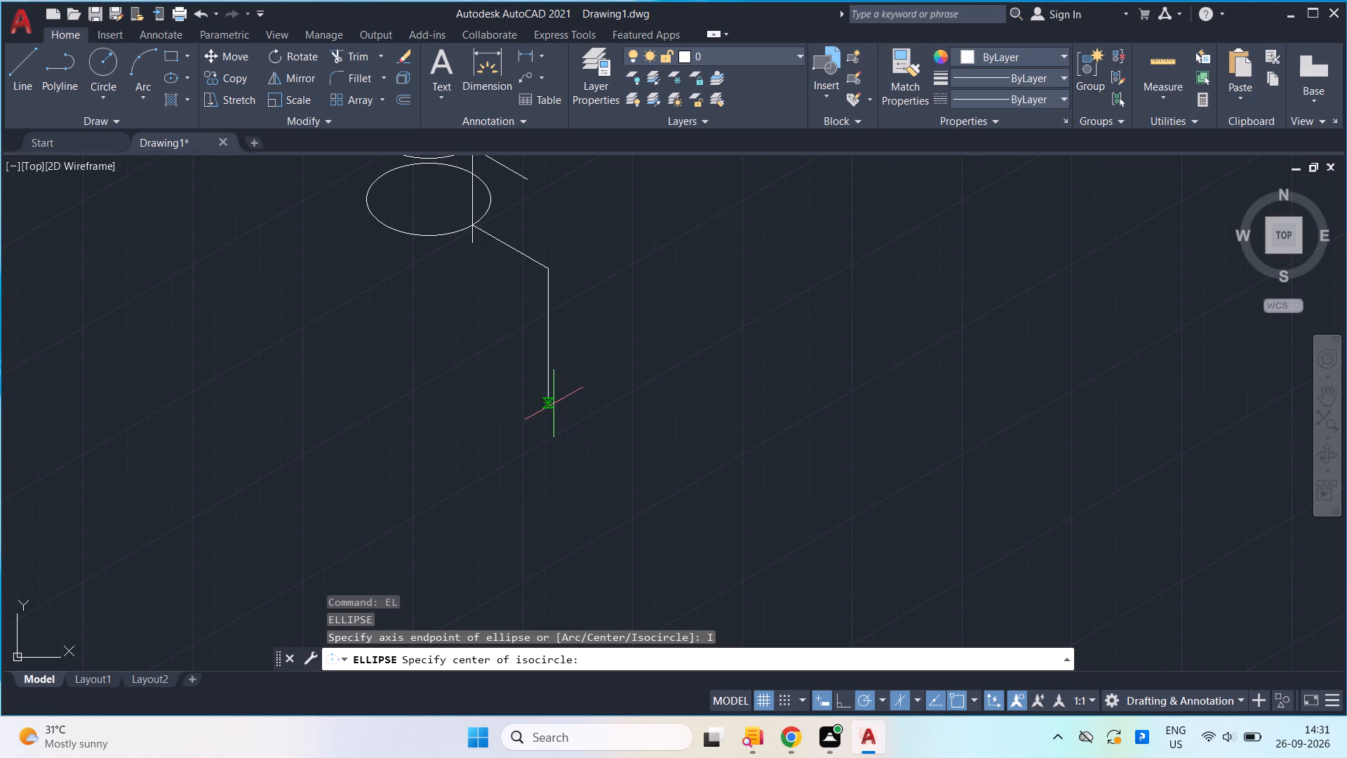
{"action": "left_click", "coordinate": [546, 405]}
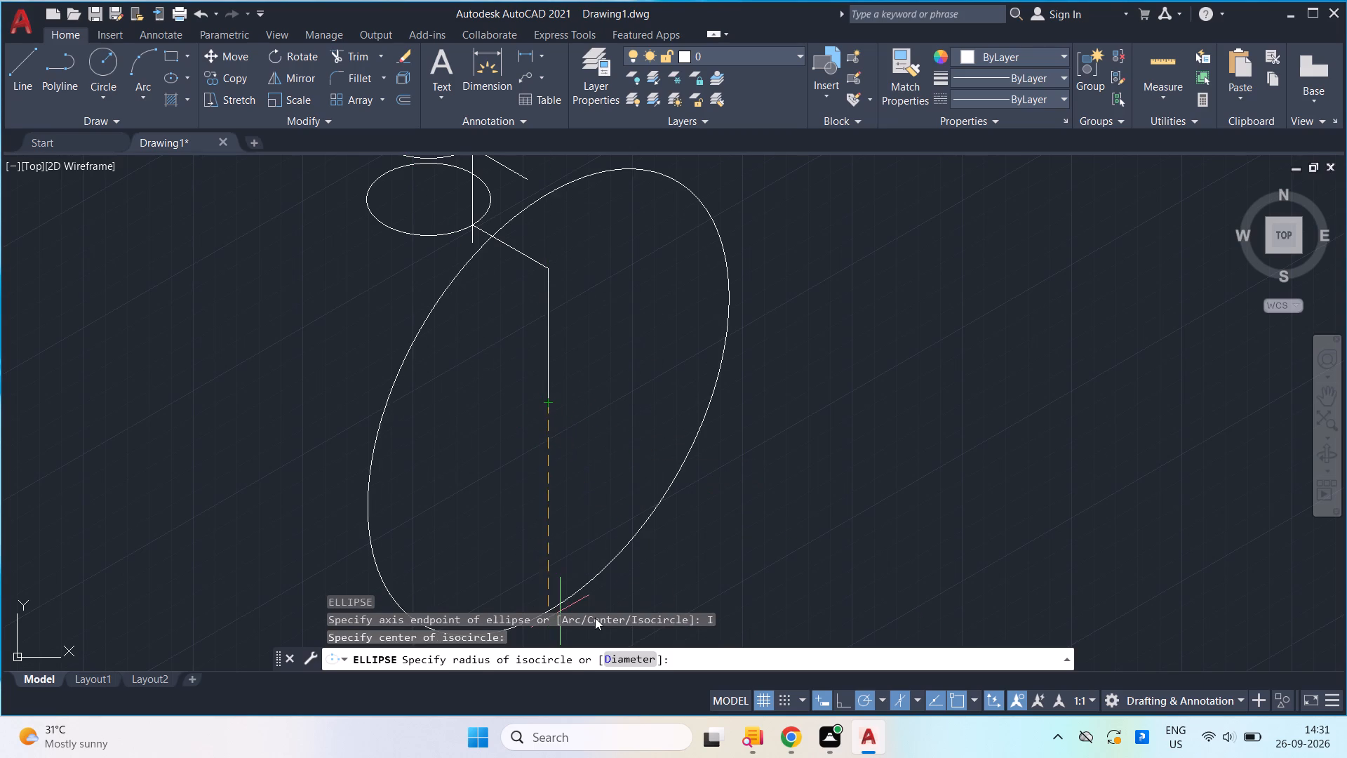
{"action": "left_click", "coordinate": [640, 656]}
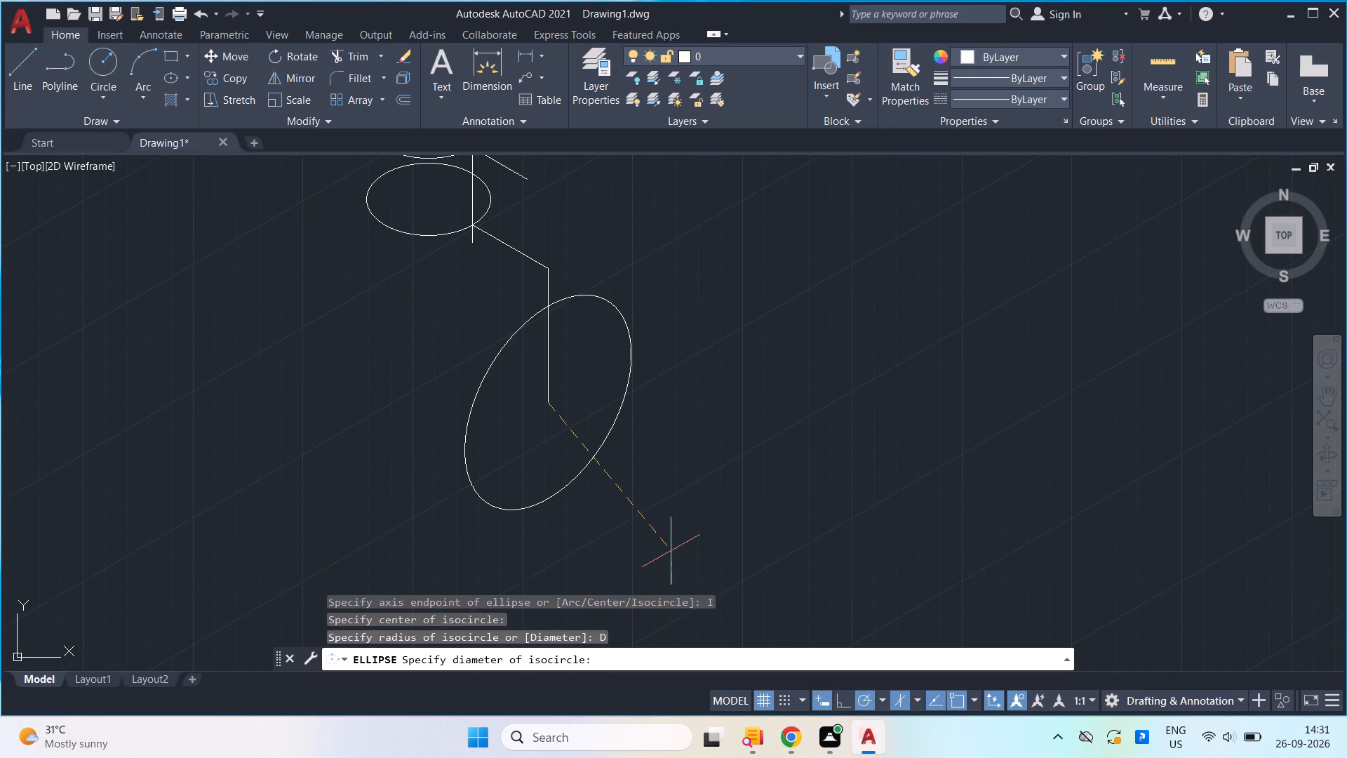
{"action": "type", "text": "38"}
{"action": "key", "text": "Return"}
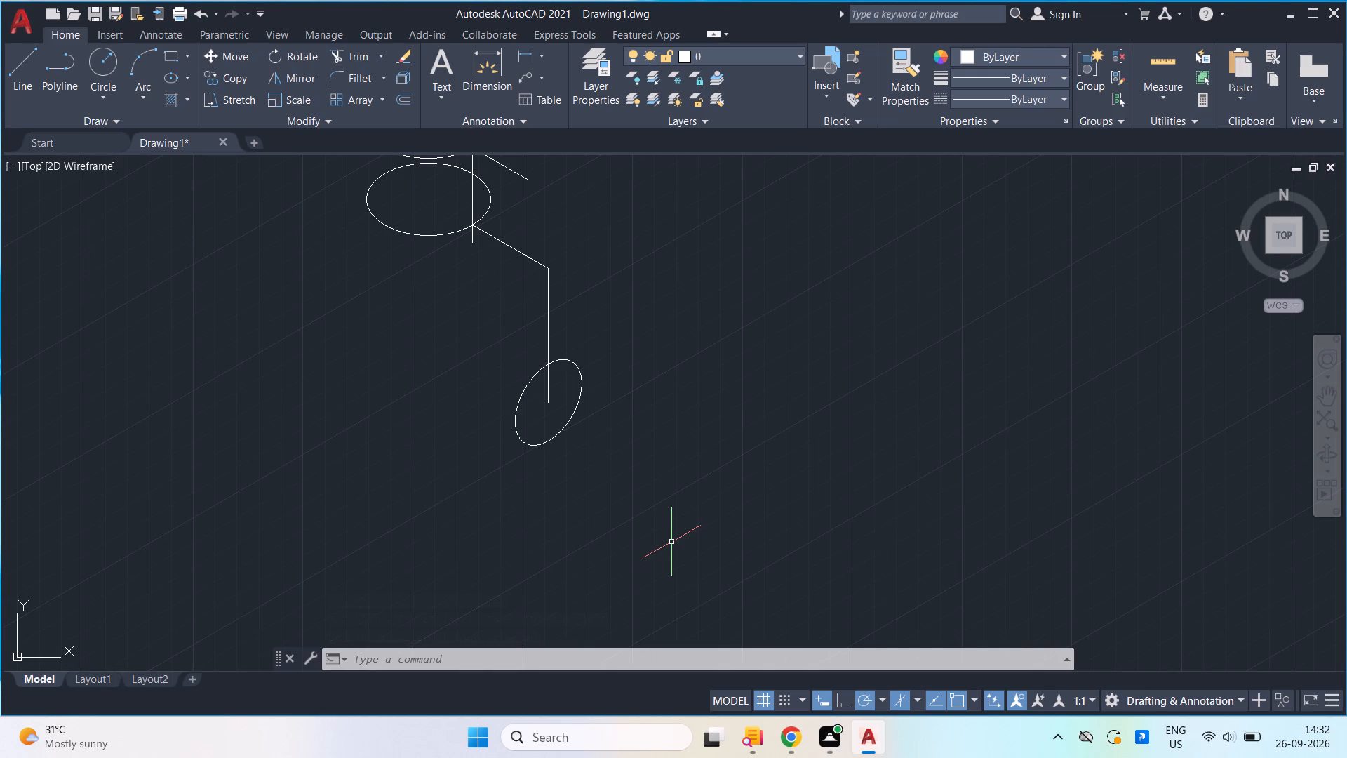
Draw an isocircle of radius 10 sharing the centre of the diameter 38 isocircle.
{"action": "key", "text": "space"}
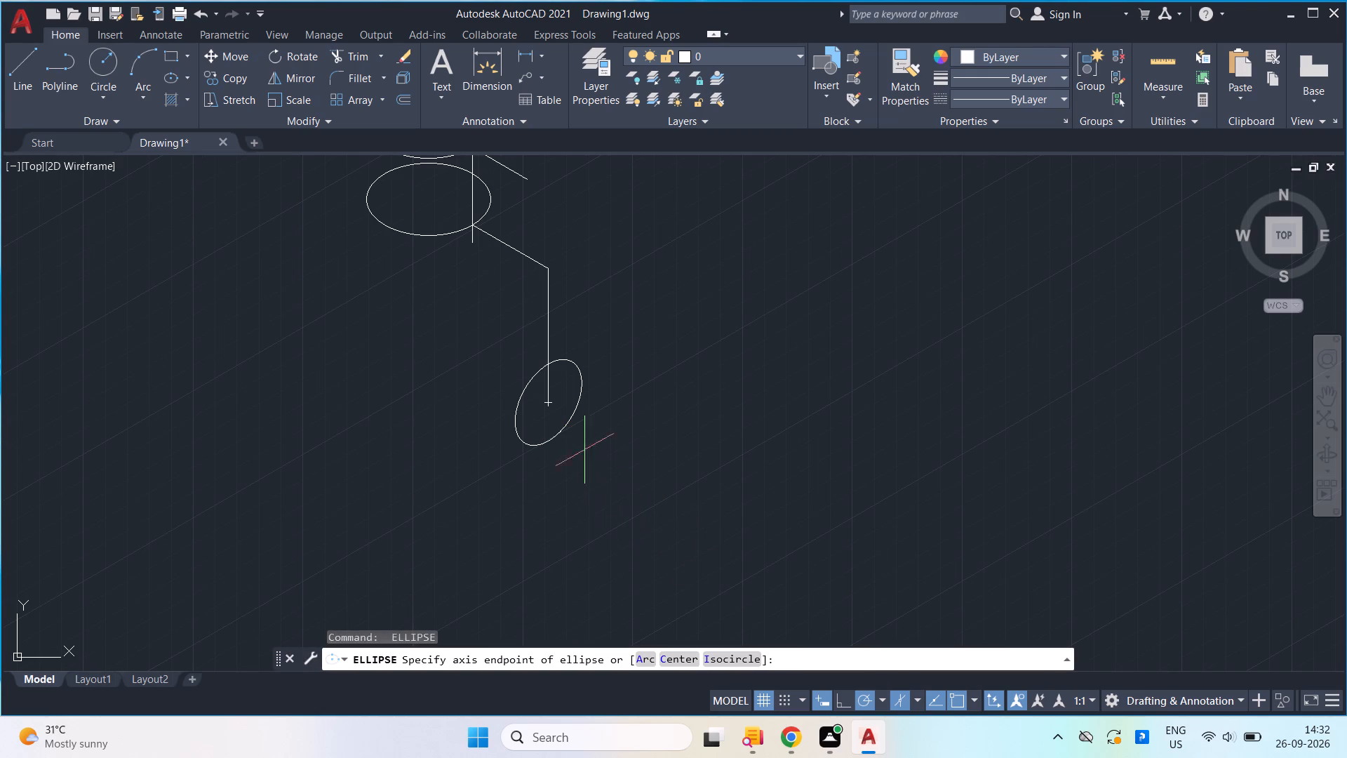
{"action": "left_click", "coordinate": [733, 652]}
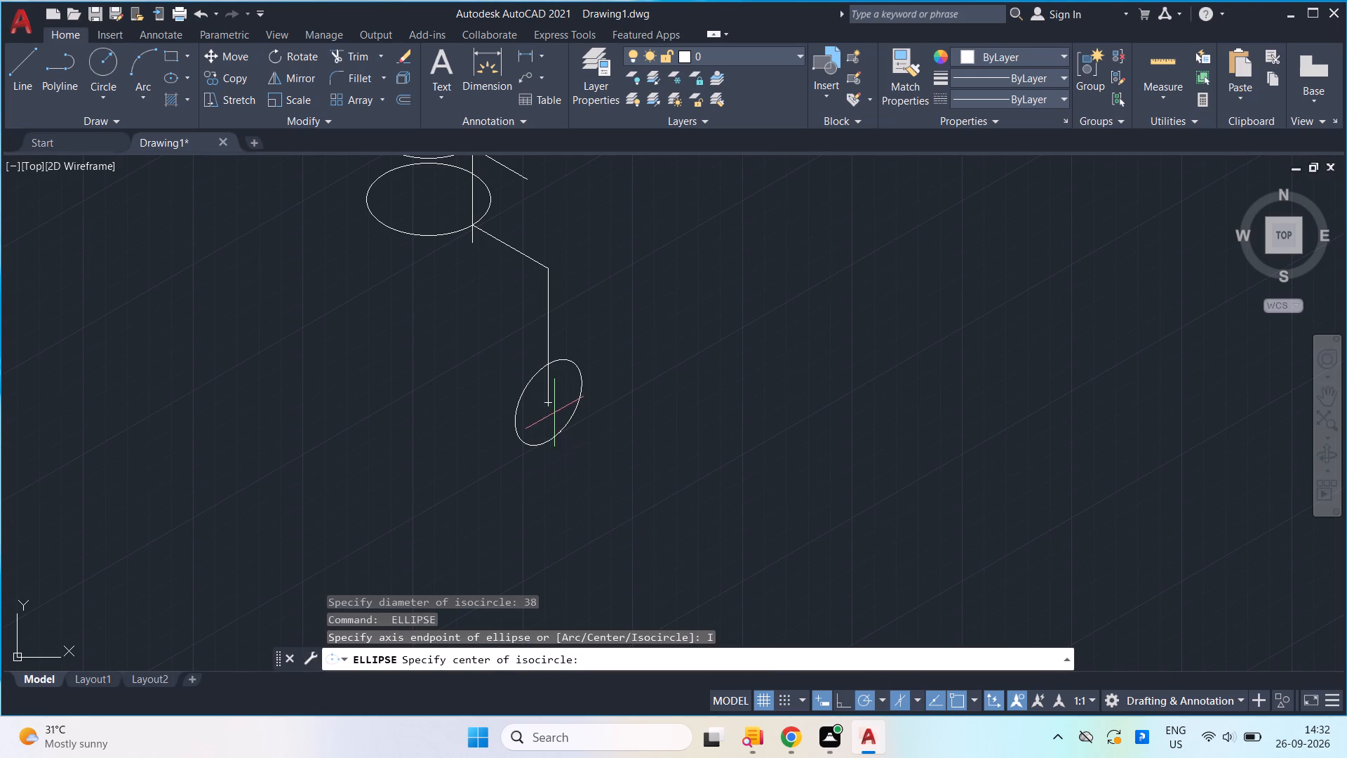
{"action": "left_click", "coordinate": [548, 403]}
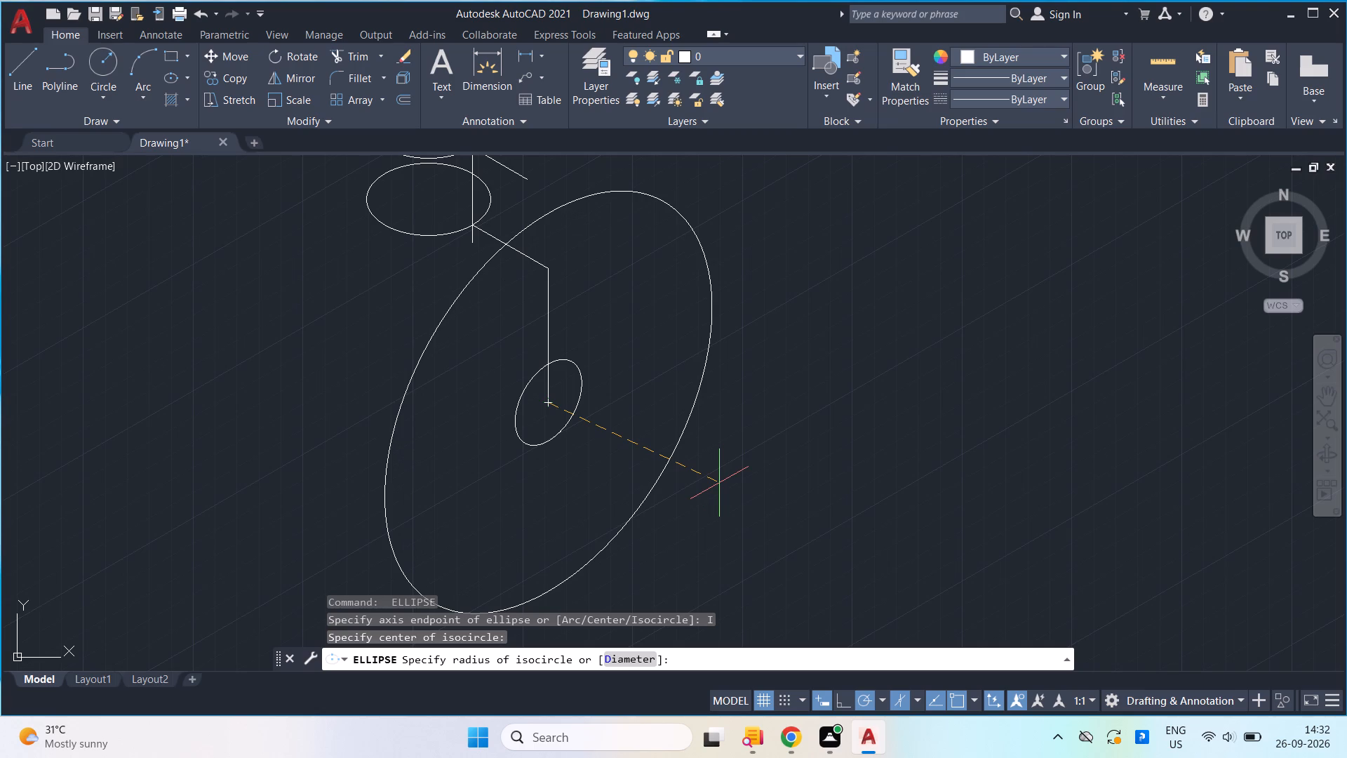
{"action": "type", "text": "10"}
{"action": "key", "text": "Return"}
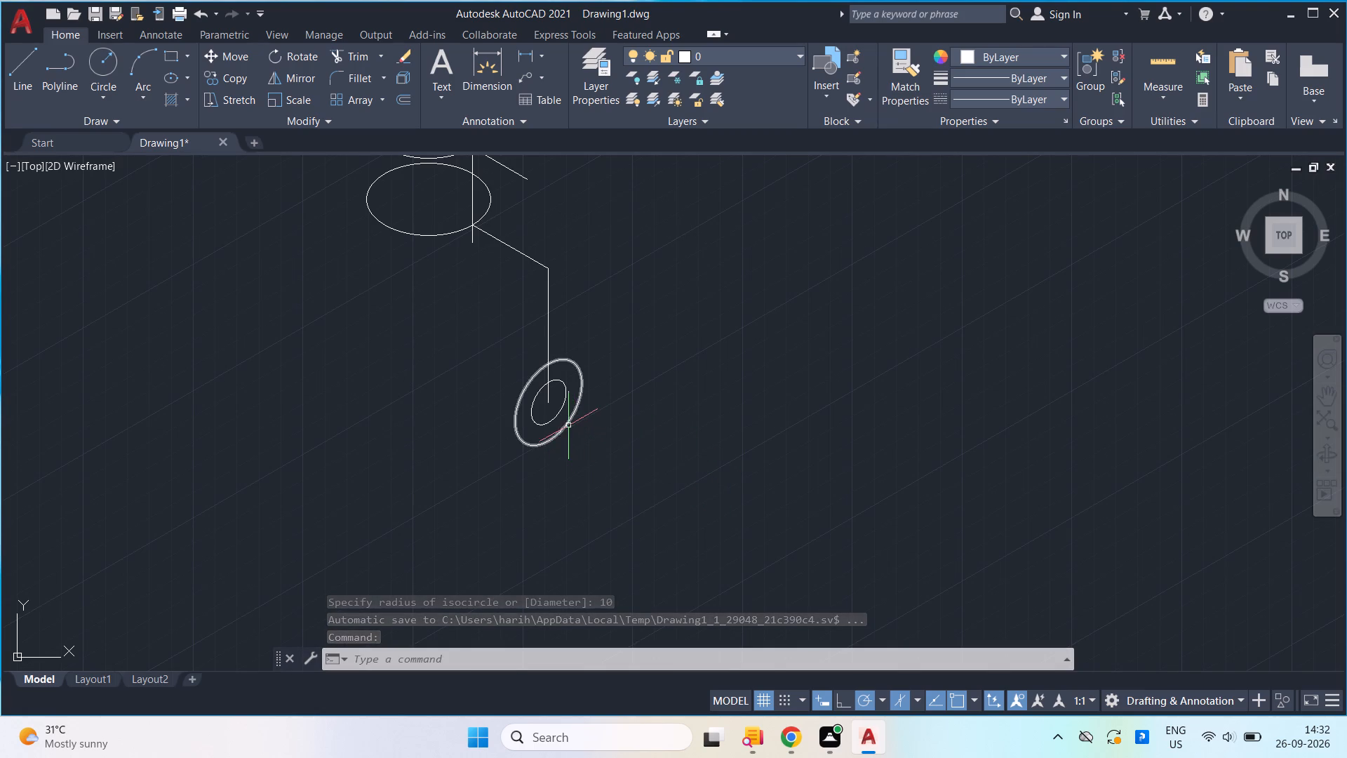
Copy the diameter 38 isocircle from its centre to distances of 3 and 16 units along 150°.
{"action": "scroll", "coordinate": [568, 425], "scroll_direction": "up", "scroll_amount": 1}
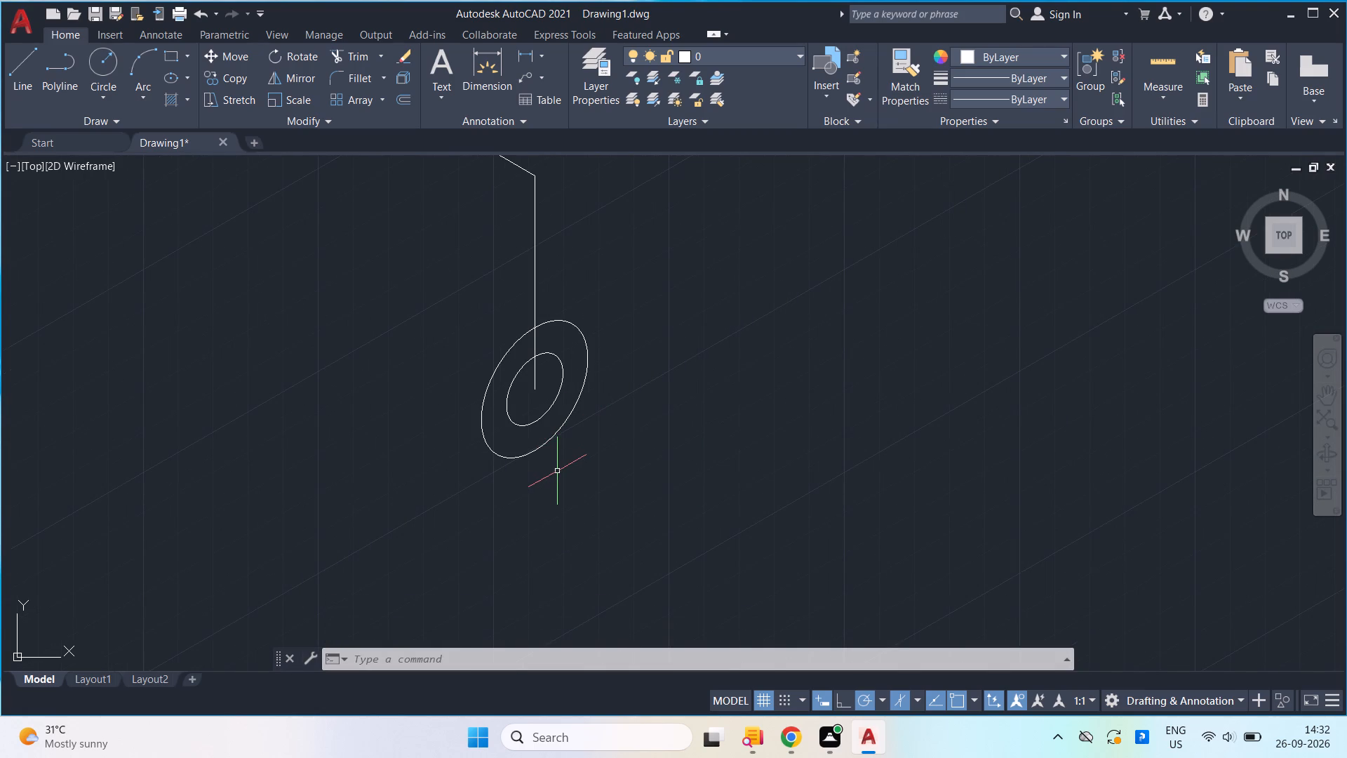
{"action": "scroll", "coordinate": [557, 472], "scroll_direction": "down", "scroll_amount": 1}
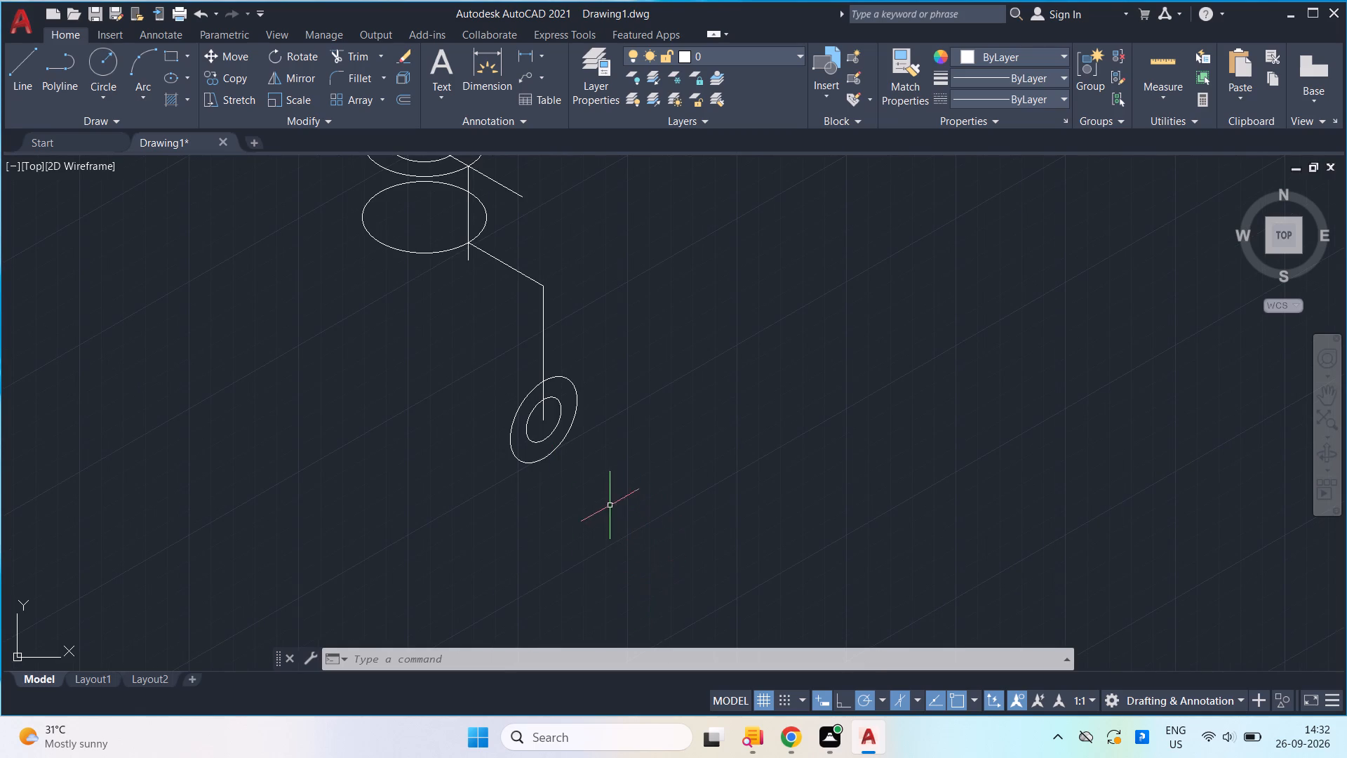
{"action": "left_click", "coordinate": [523, 405]}
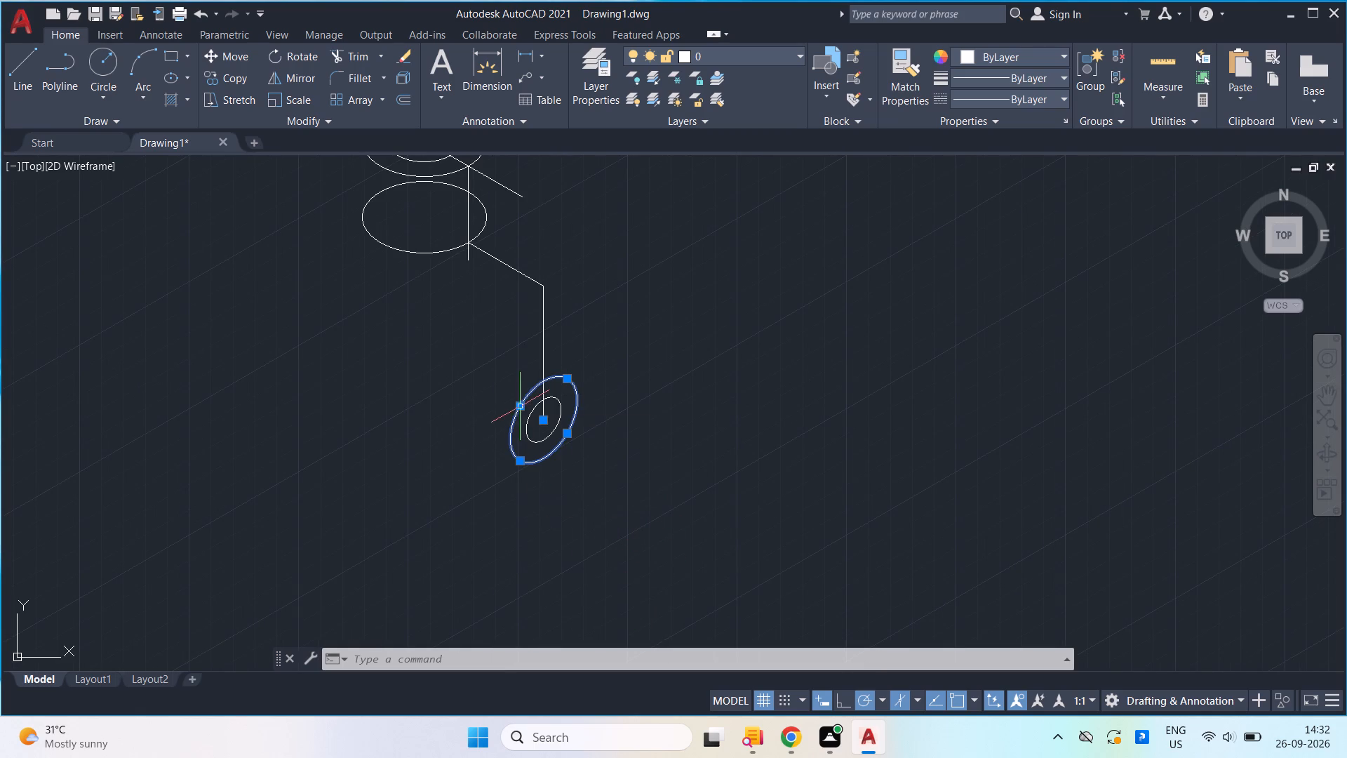
{"action": "key", "text": "c"}
{"action": "key", "text": "o"}
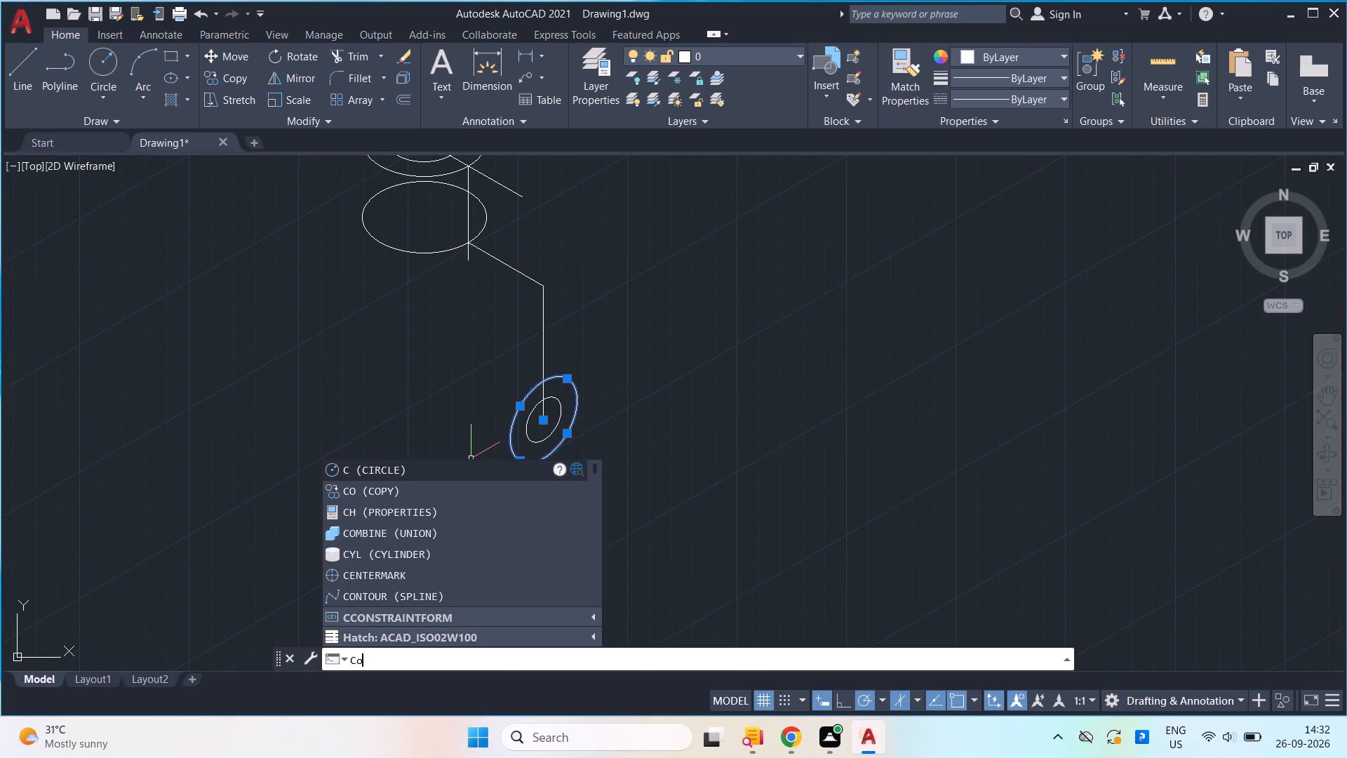
{"action": "key", "text": "Return"}
{"action": "left_click", "coordinate": [540, 420]}
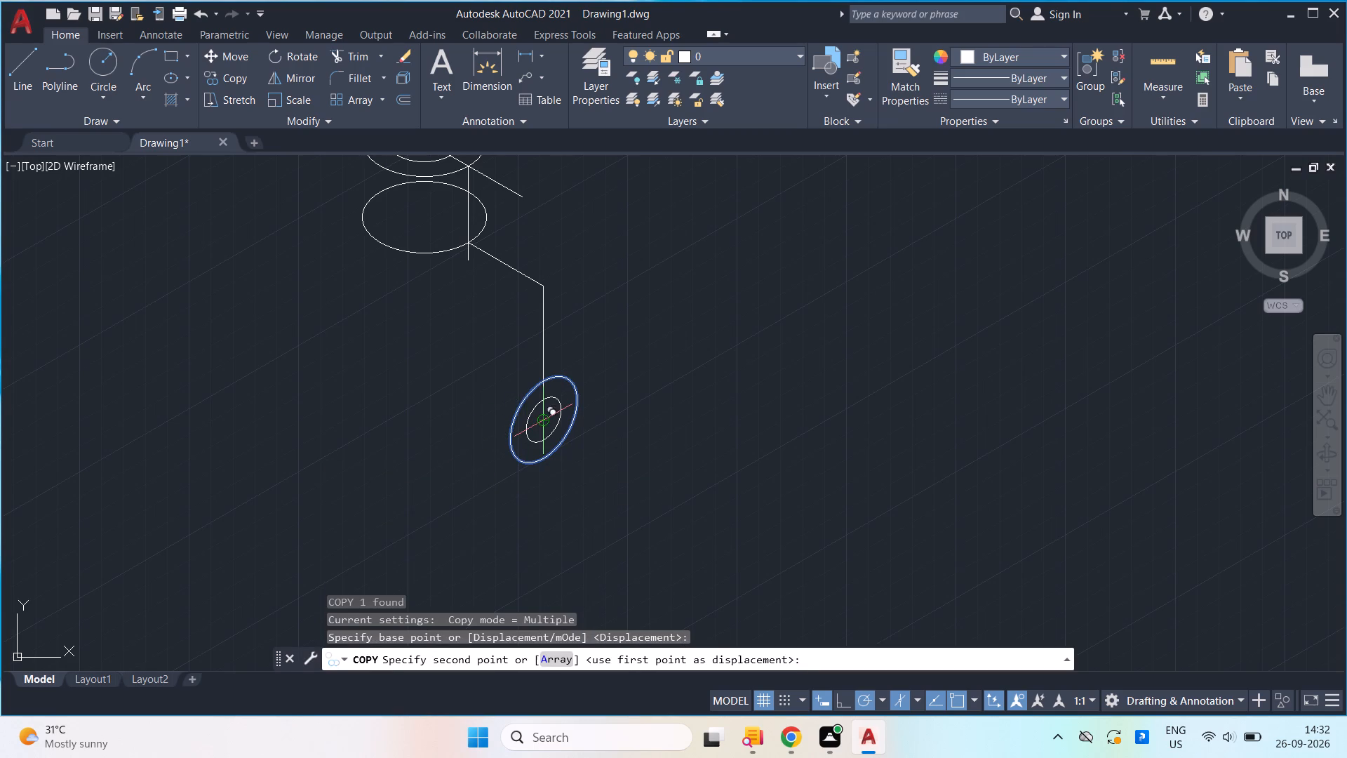
{"action": "key", "text": "3"}
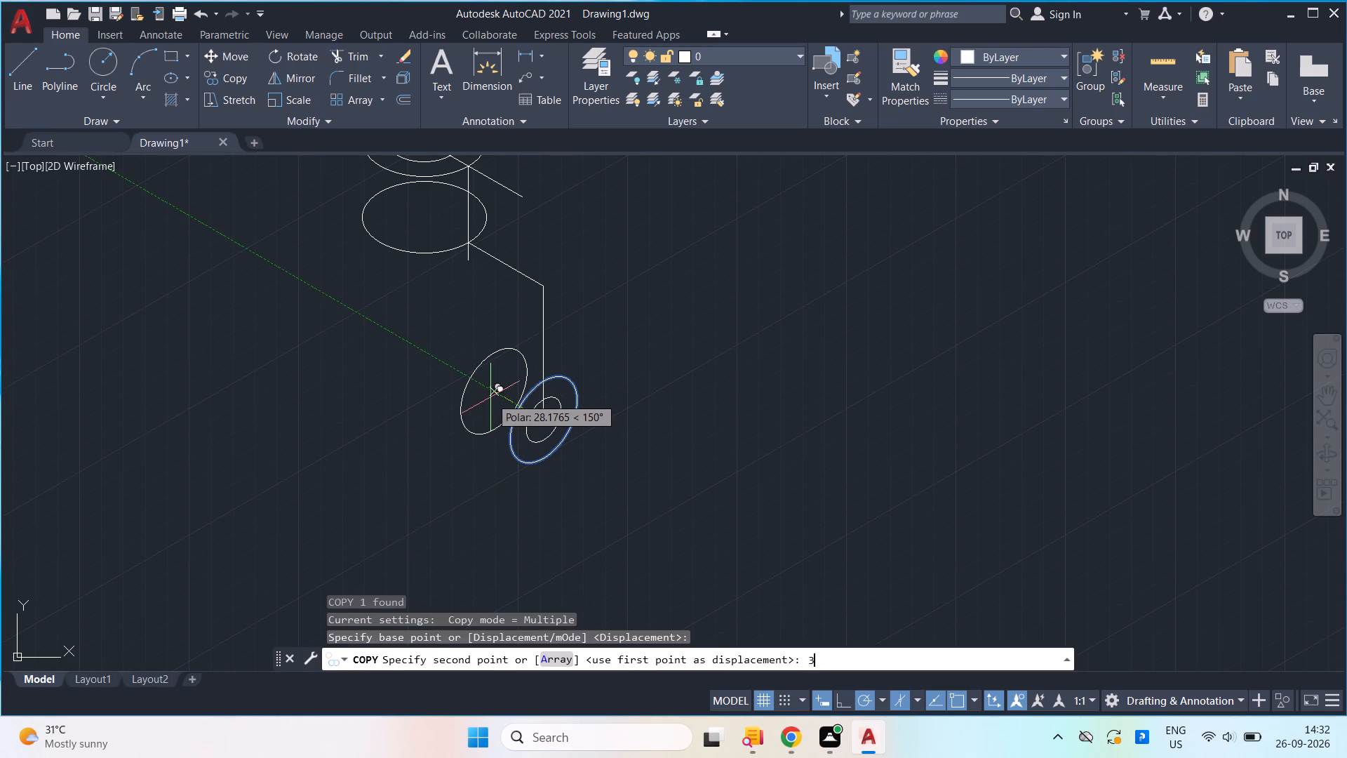
{"action": "key", "text": "Return"}
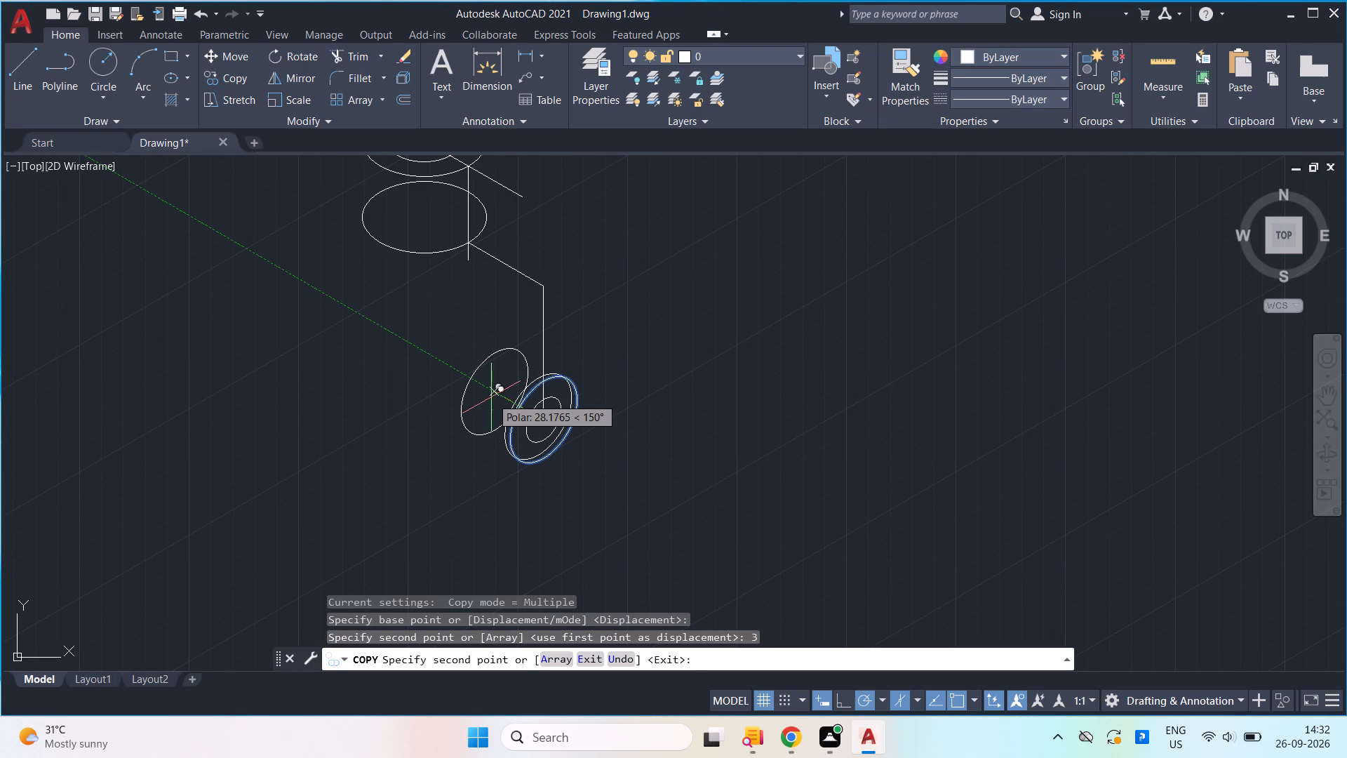
{"action": "type", "text": "16"}
{"action": "key", "text": "Return"}
{"action": "key", "text": "space"}
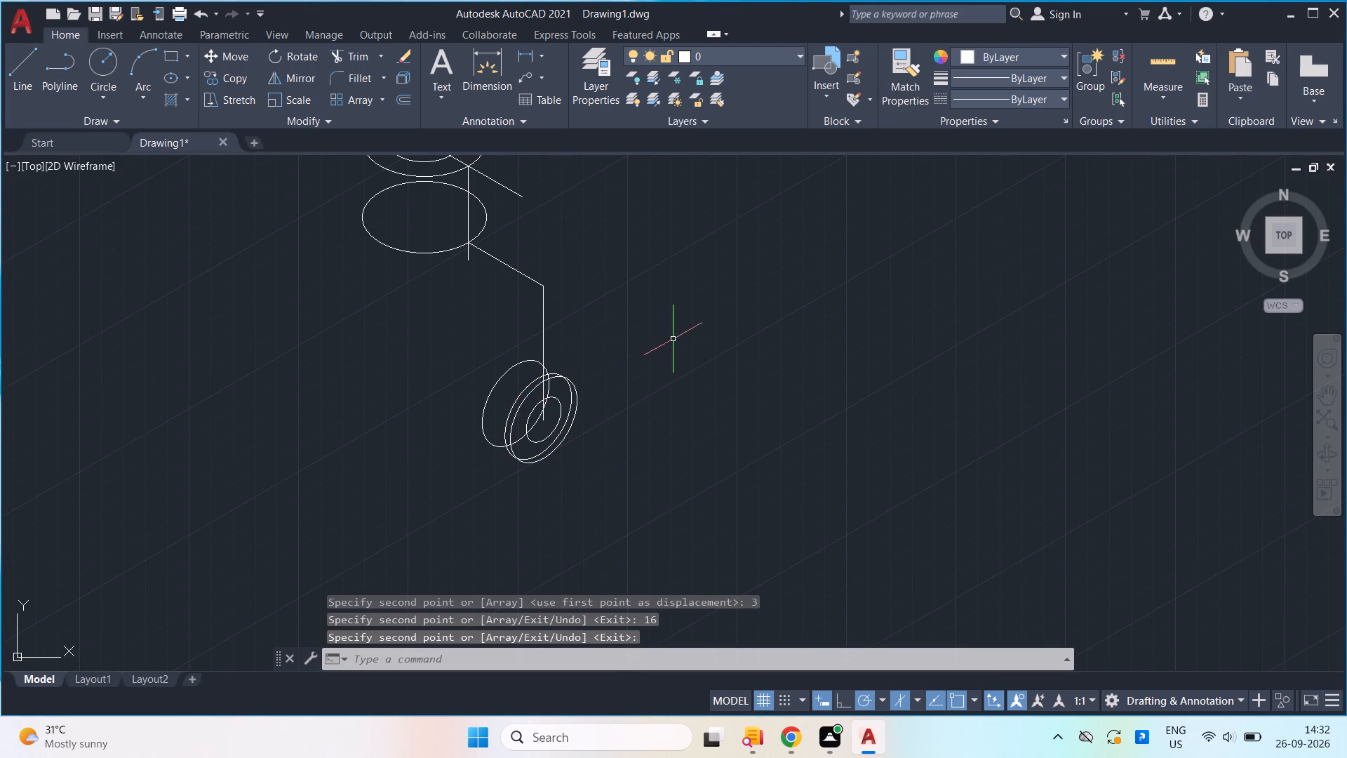
Erase the 43-unit sloping line joining the lower isocircle to the top of the 66-unit vertical line.
{"action": "scroll", "coordinate": [587, 404], "scroll_direction": "up", "scroll_amount": 2}
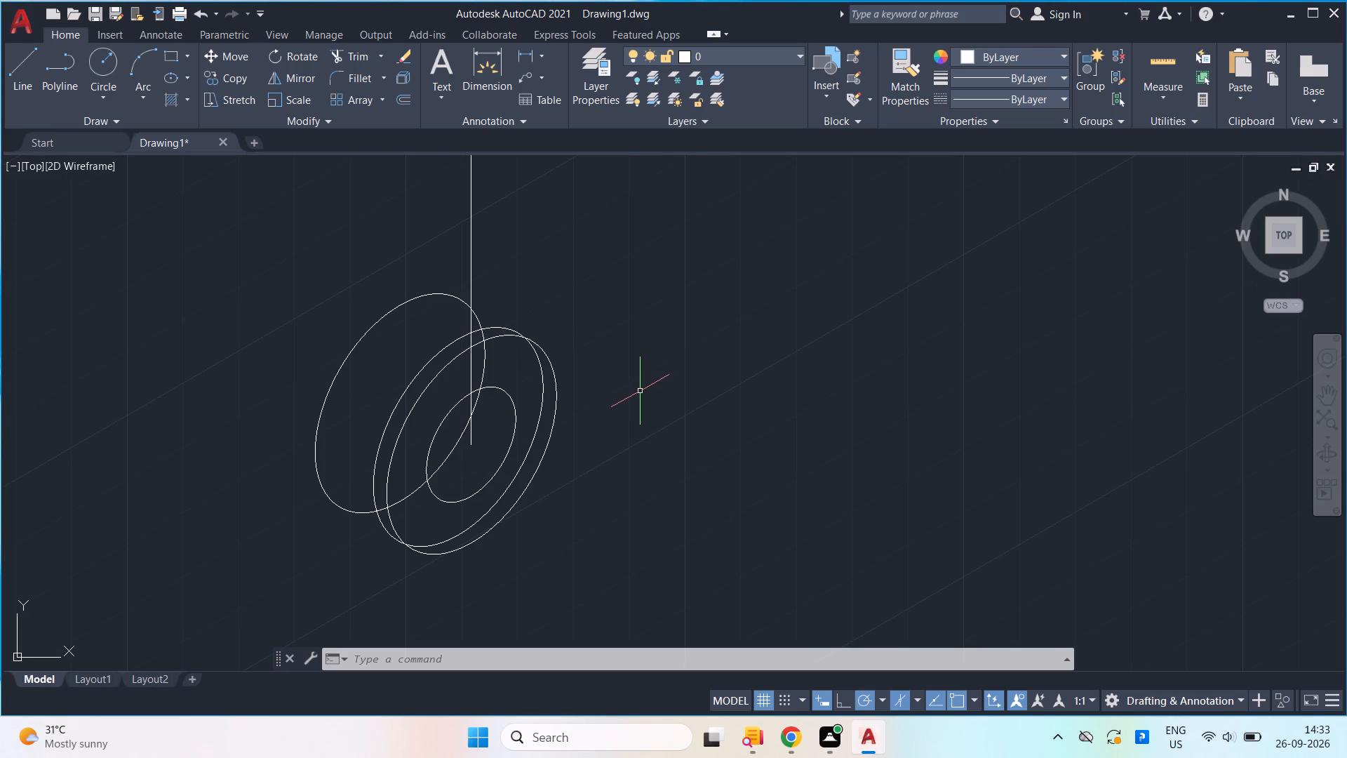
{"action": "scroll", "coordinate": [639, 392], "scroll_direction": "down", "scroll_amount": 1}
{"action": "middle_click_drag", "start_coordinate": [632, 394], "coordinate": [626, 443]}
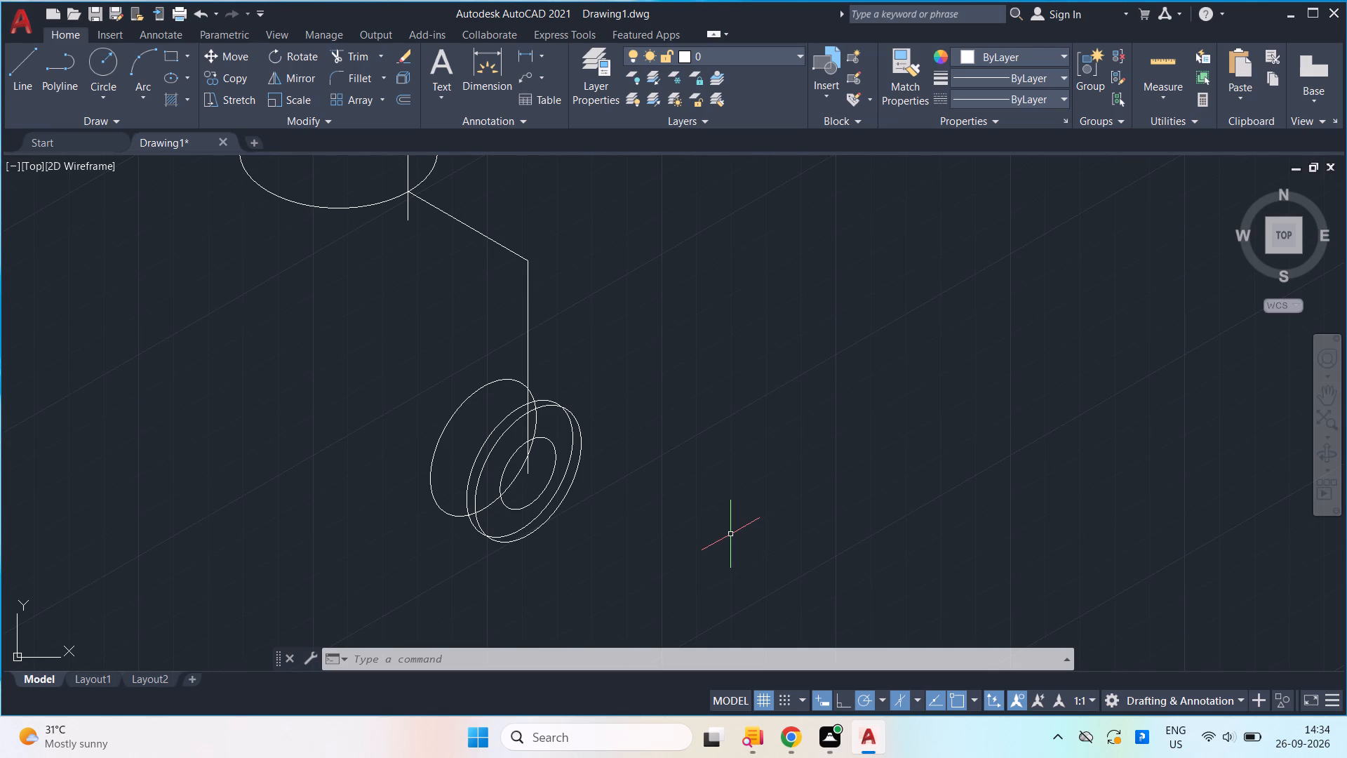
{"action": "left_click", "coordinate": [467, 227]}
{"action": "key", "text": "Delete"}
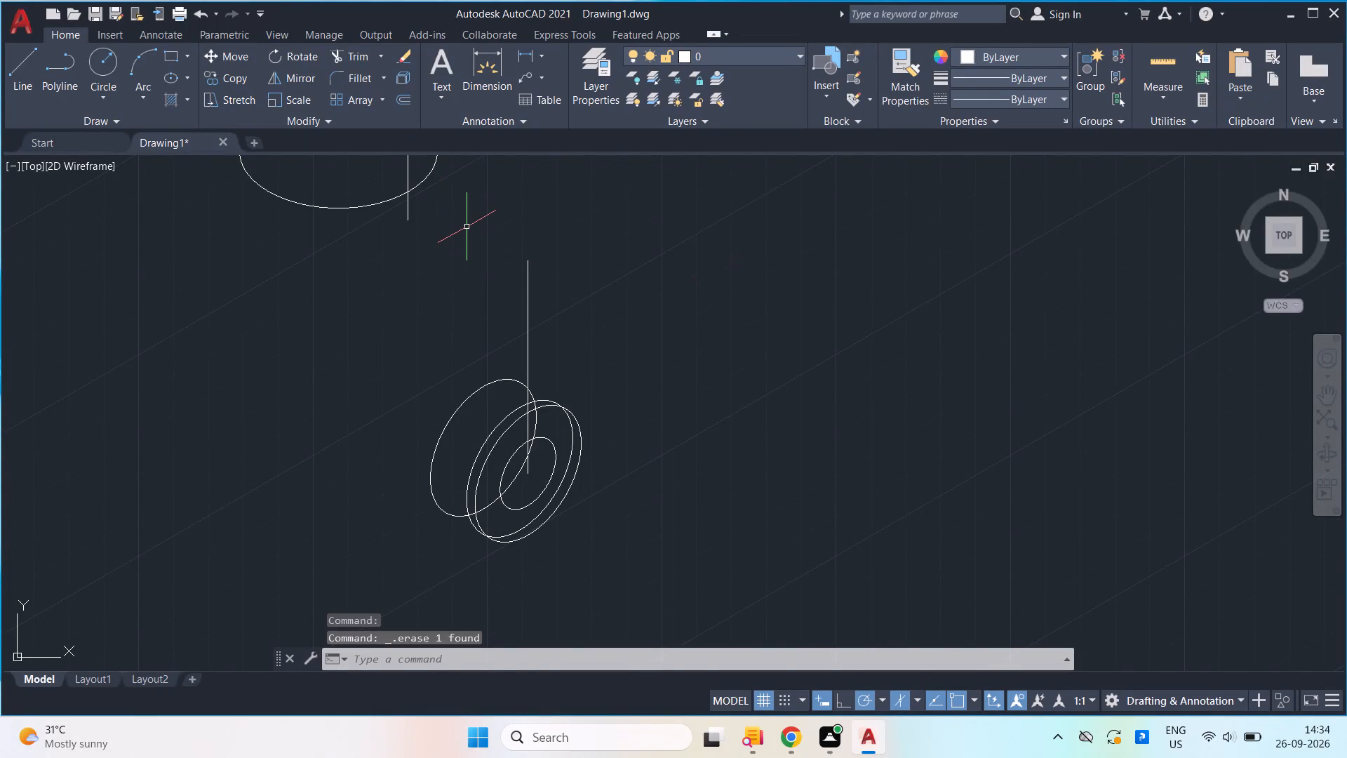
Draw a line 40 units at 330° from the vertical line's intersection with the lower isocircle's front edge.
{"action": "key", "text": "l"}
{"action": "key", "text": "Return"}
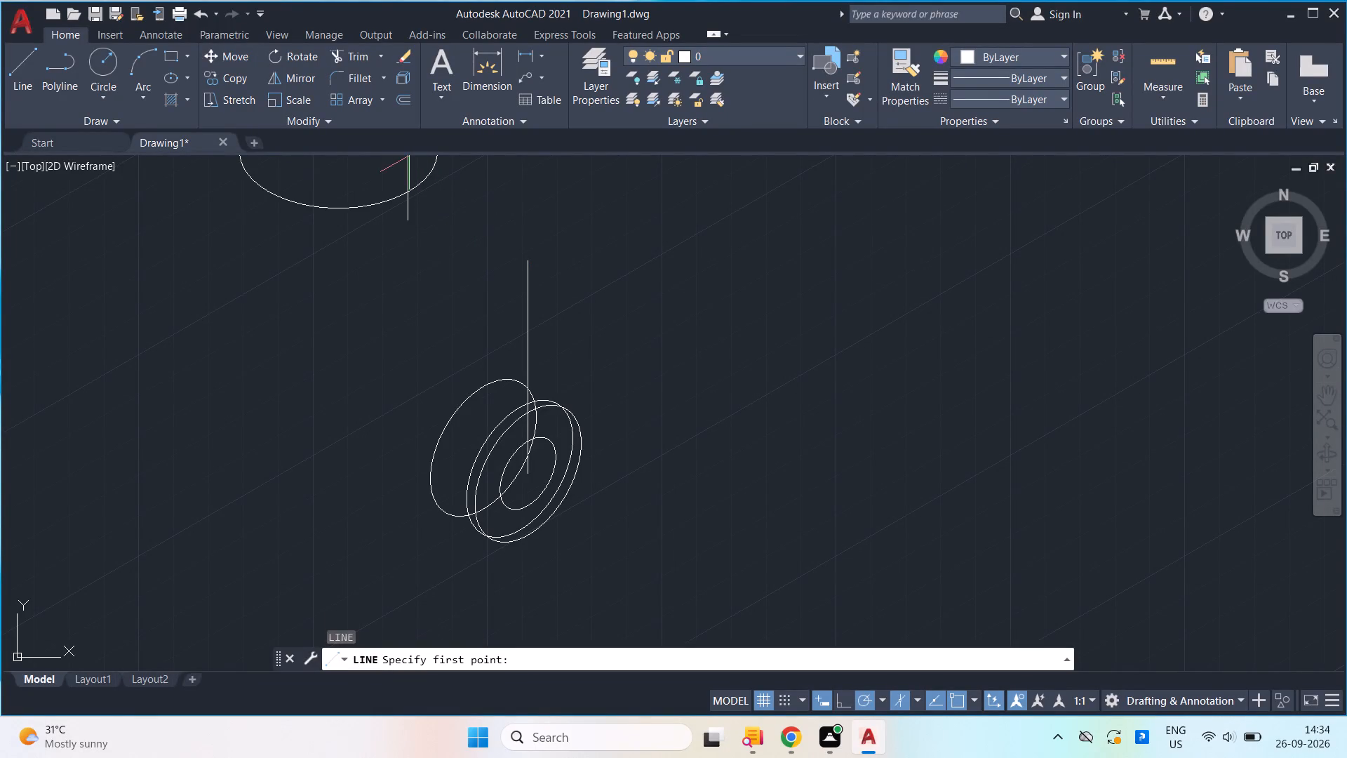
{"action": "left_click", "coordinate": [403, 189]}
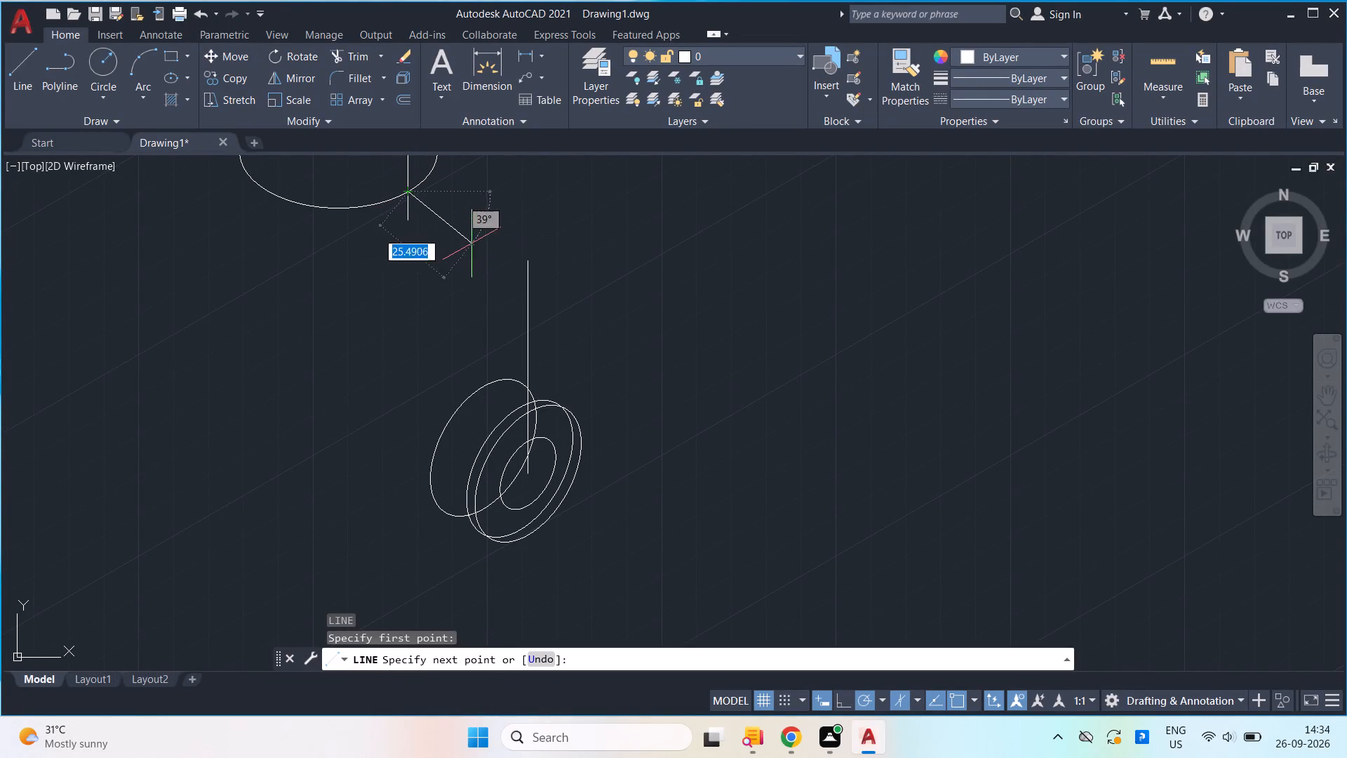
{"action": "type", "text": "40"}
{"action": "key", "text": "Return"}
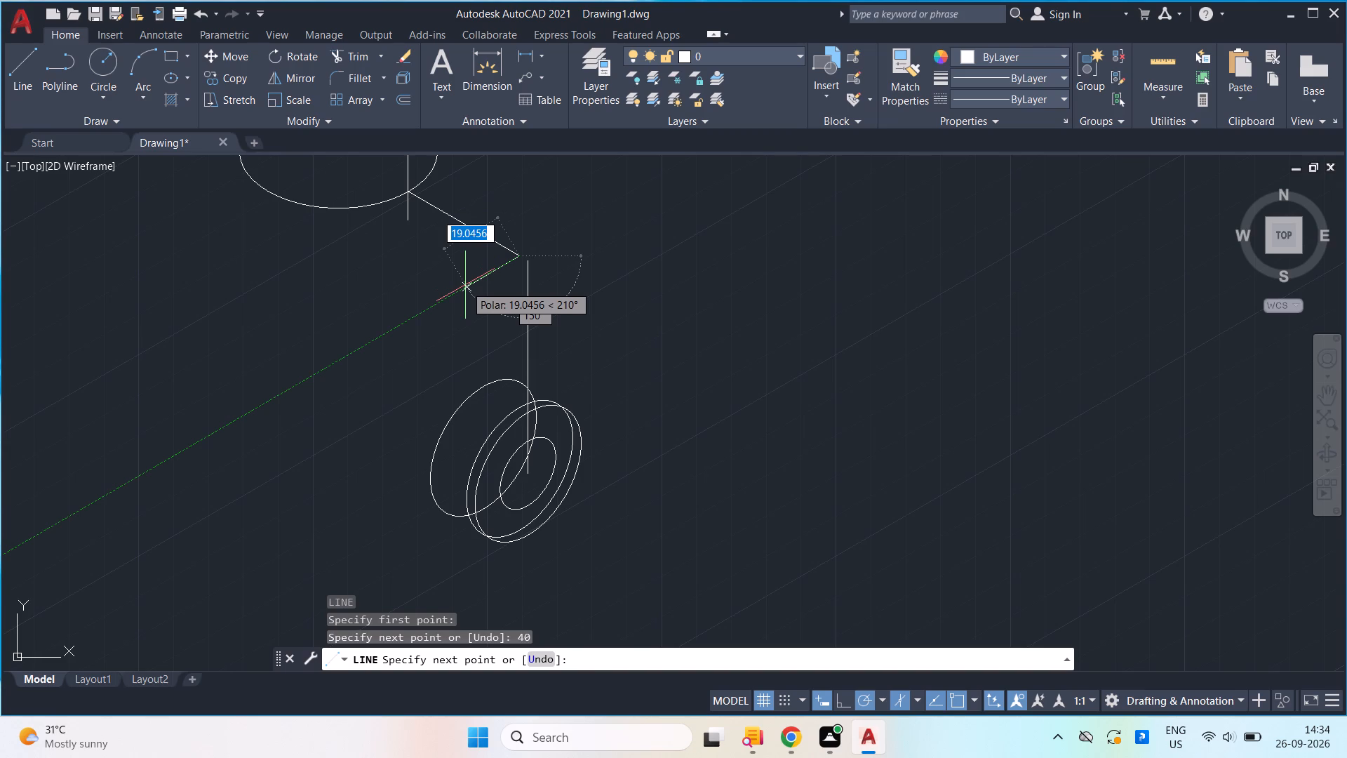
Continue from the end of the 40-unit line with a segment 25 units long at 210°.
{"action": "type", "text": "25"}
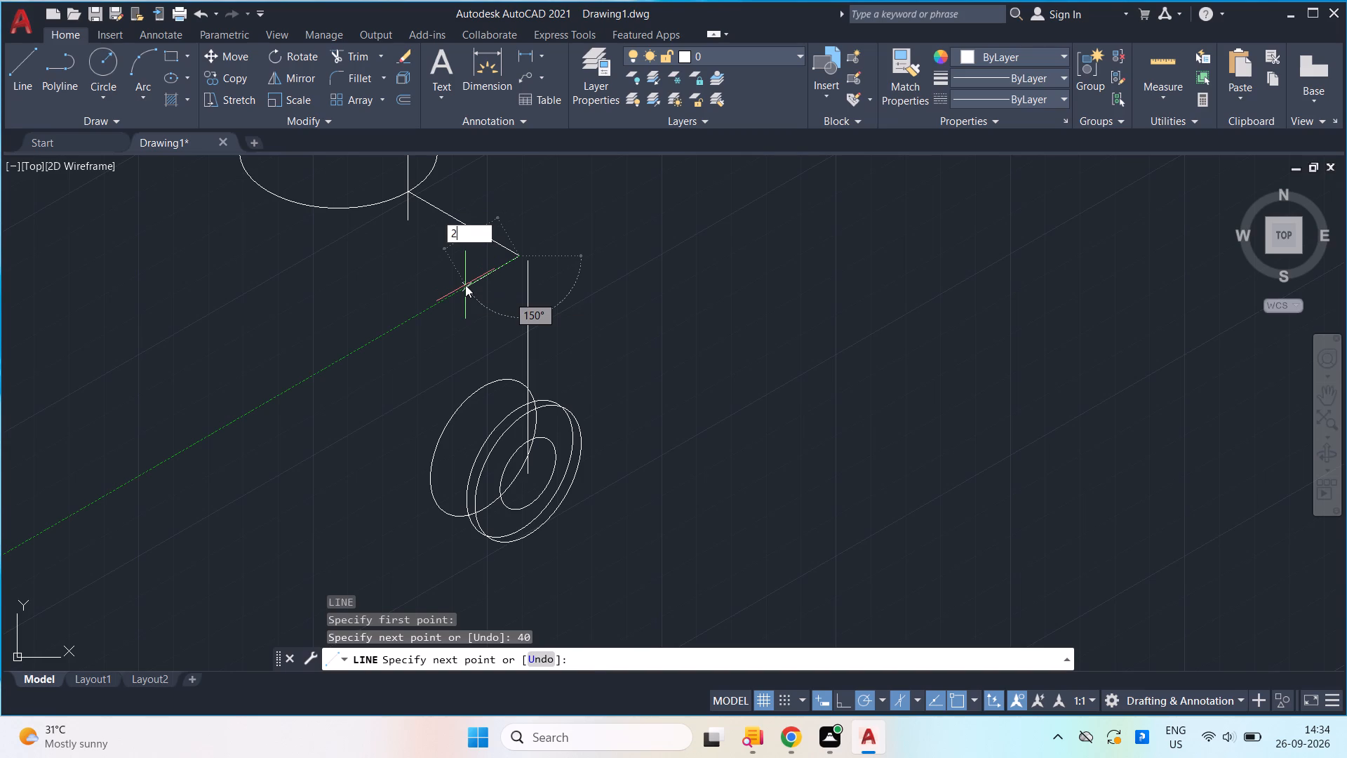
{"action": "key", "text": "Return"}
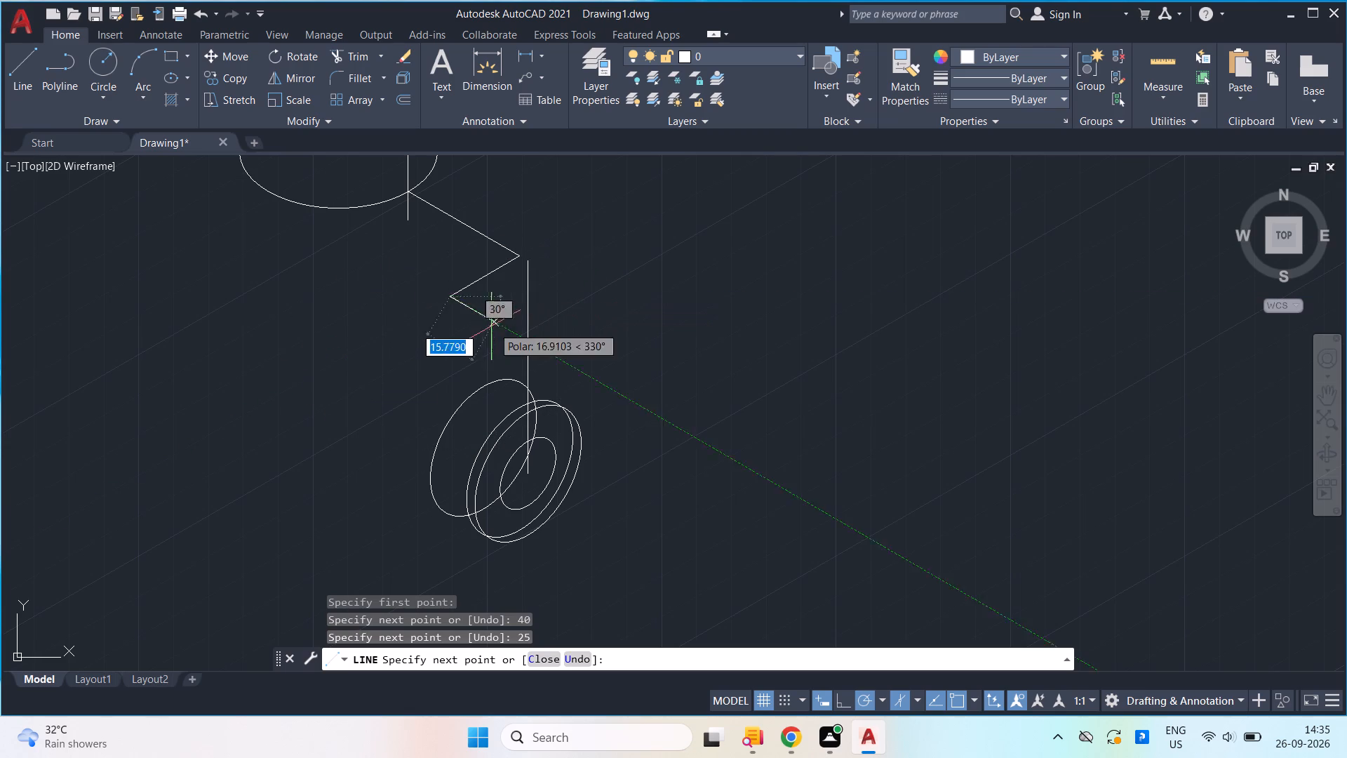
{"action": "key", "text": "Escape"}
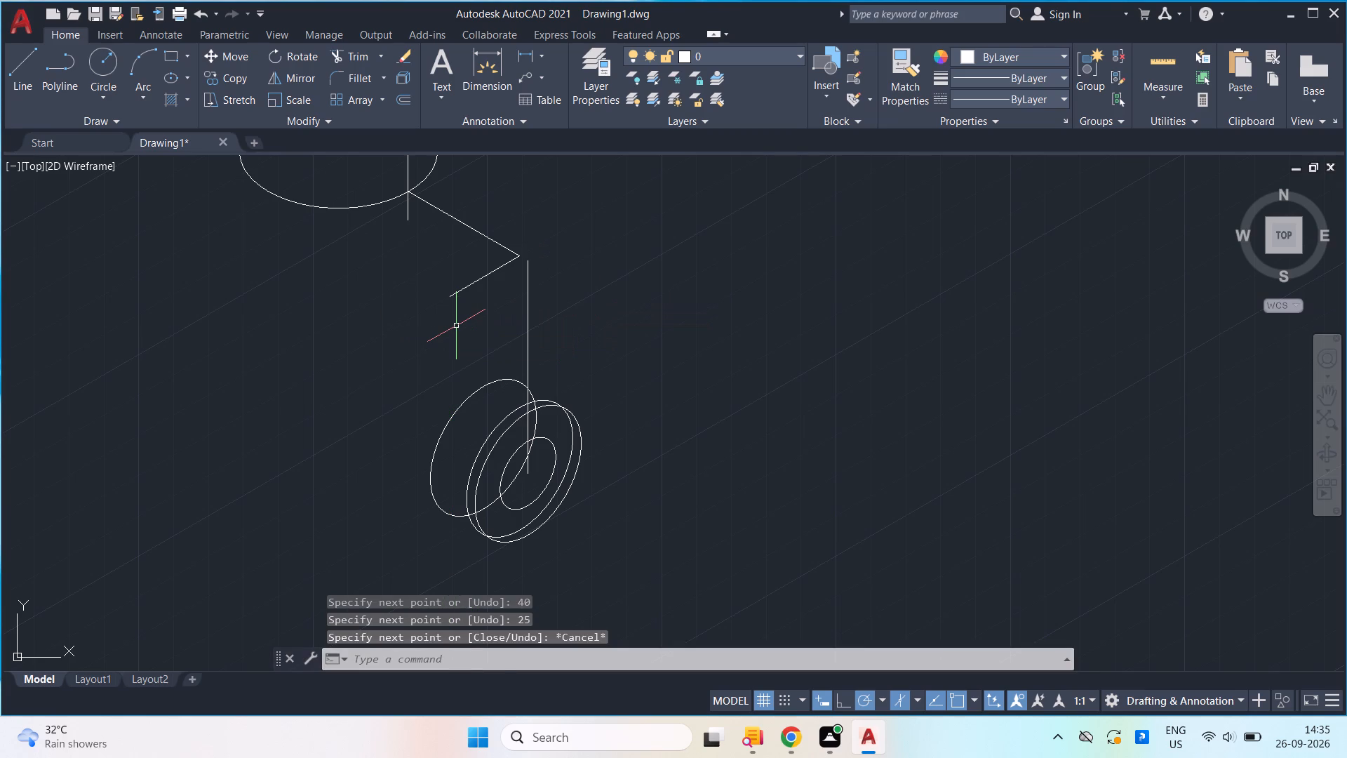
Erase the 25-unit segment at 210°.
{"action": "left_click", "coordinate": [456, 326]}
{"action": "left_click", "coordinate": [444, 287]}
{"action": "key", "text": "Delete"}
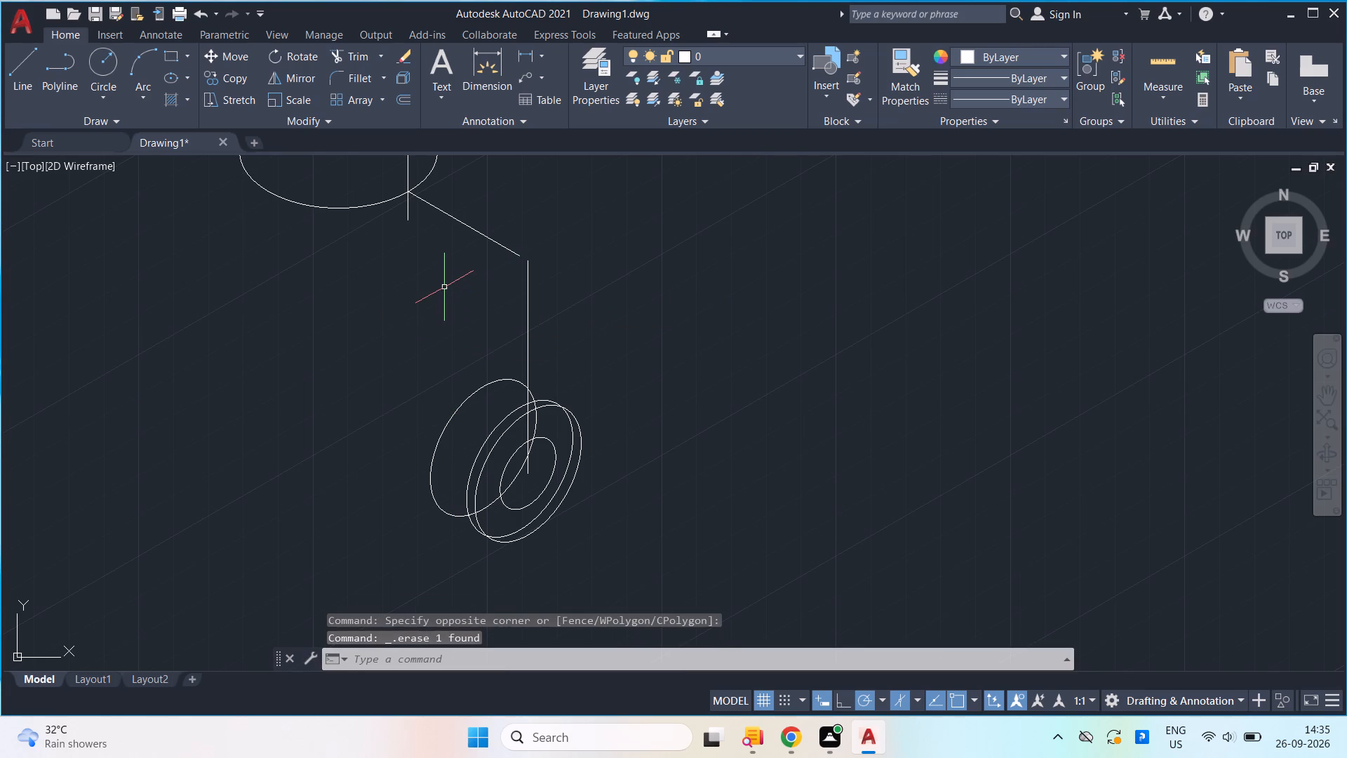
Start a new line from the free end of the 40-unit sloping line.
{"action": "key", "text": "l"}
{"action": "key", "text": "Return"}
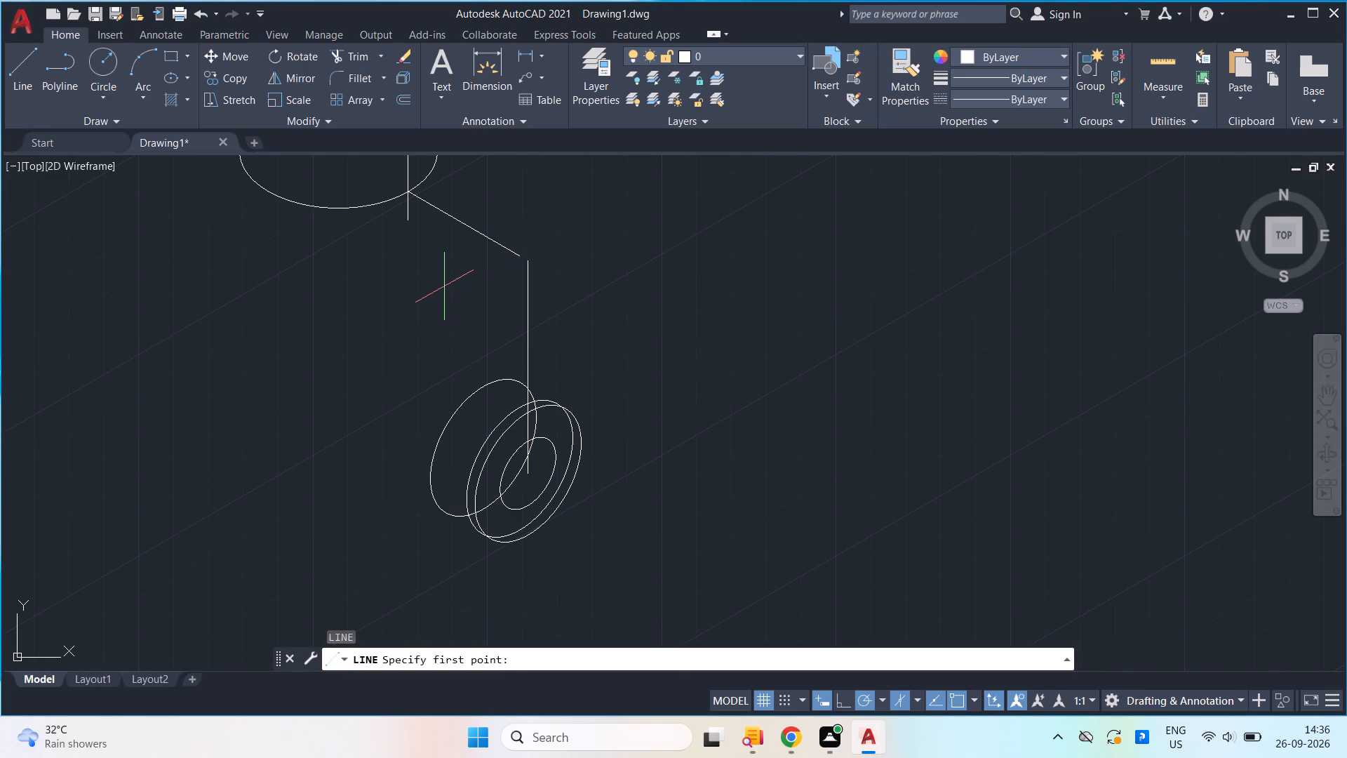
{"action": "left_click", "coordinate": [517, 260]}
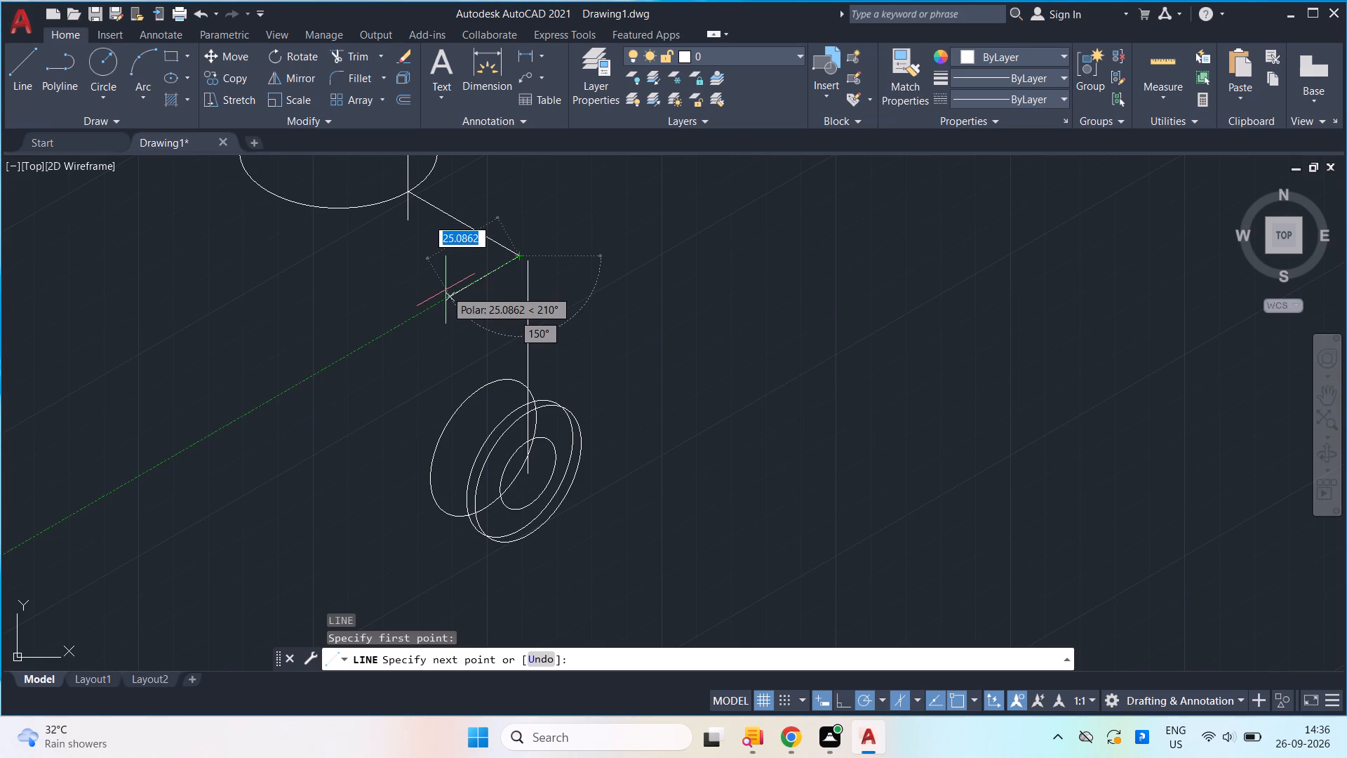
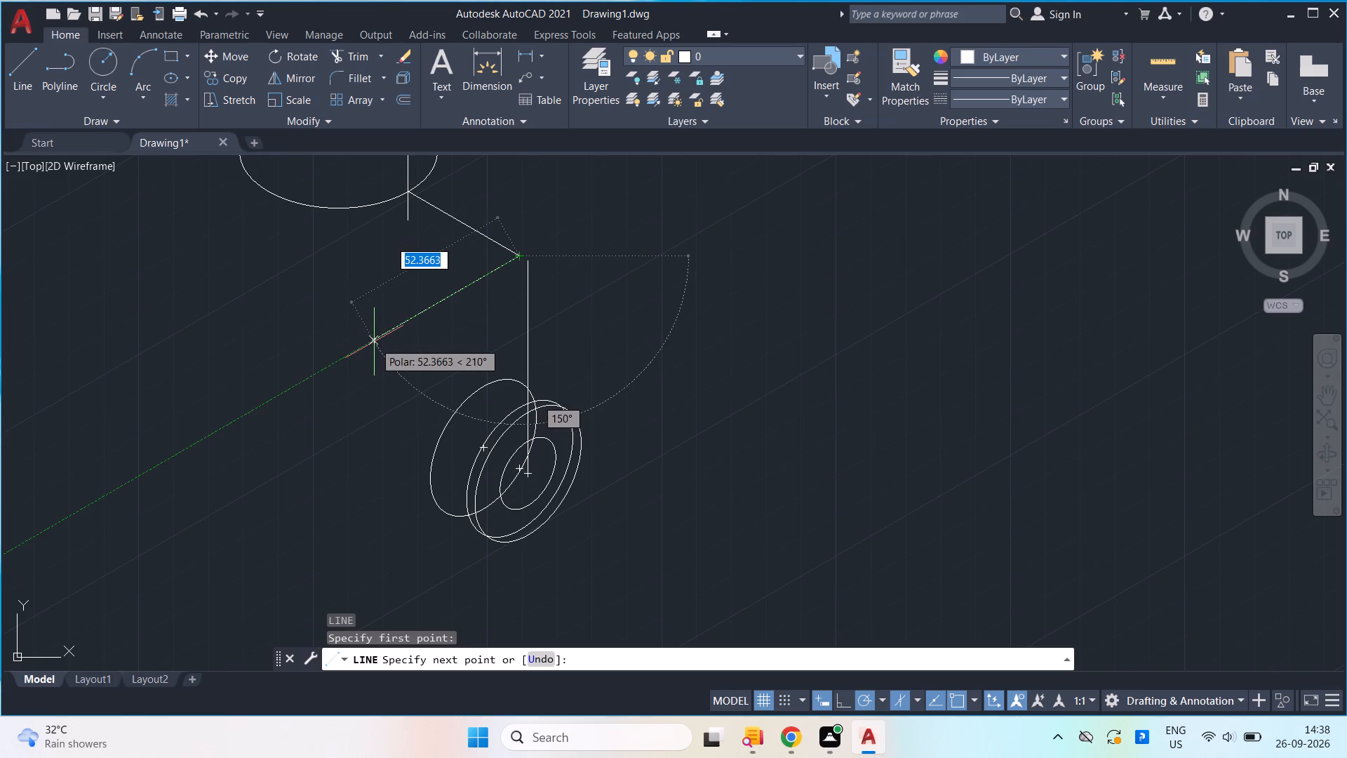
Draw the plate's top edges with a 27-unit segment at 210° followed by a 90-unit segment at 150°.
{"action": "key", "text": "2"}
{"action": "key", "text": "7"}
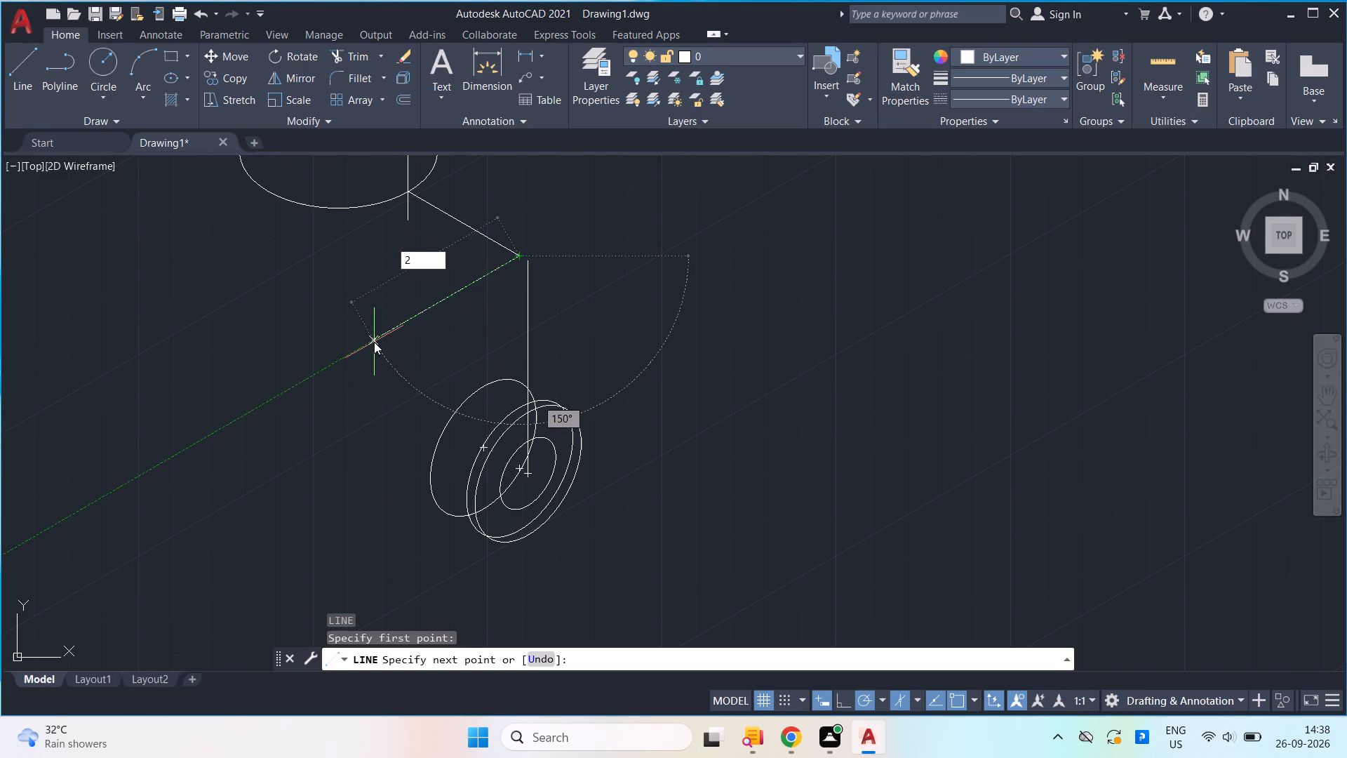
{"action": "key", "text": "Return"}
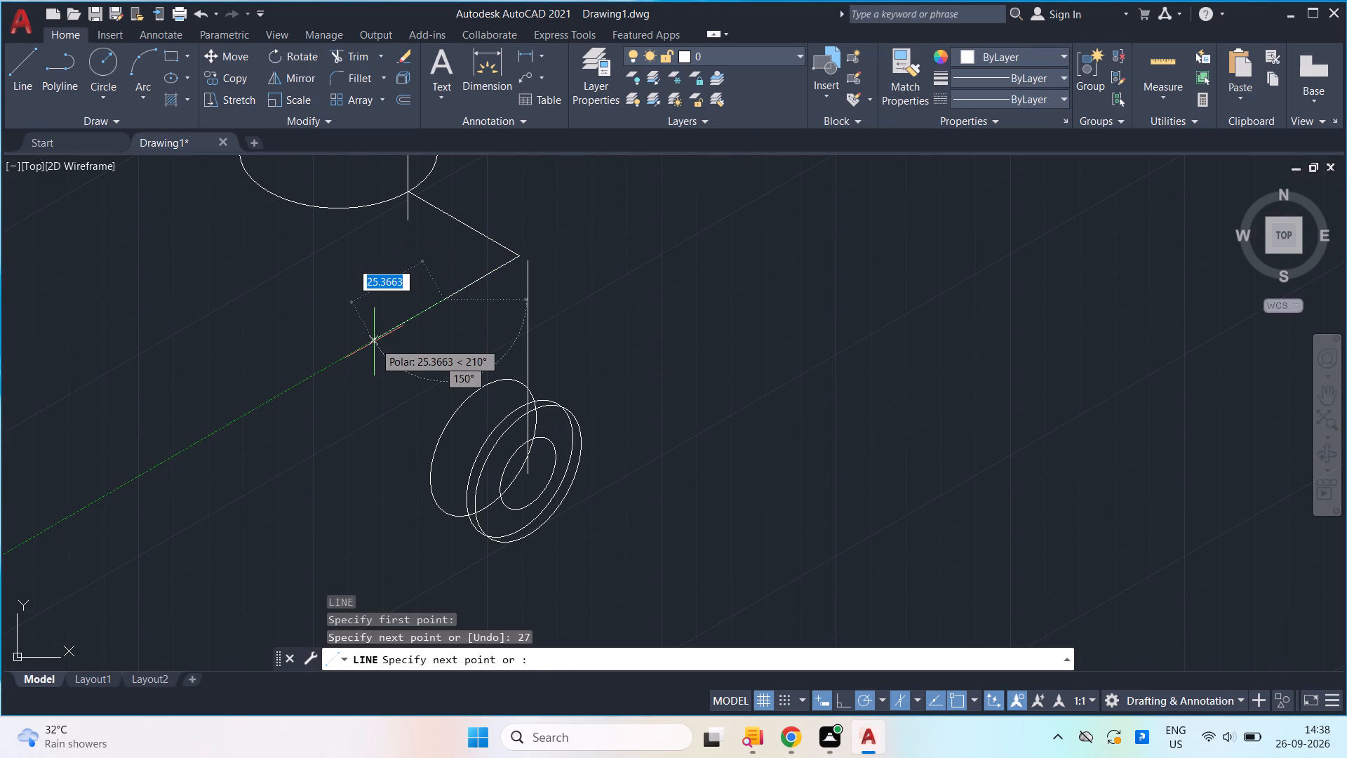
{"action": "middle_click_drag", "start_coordinate": [382, 347], "coordinate": [455, 400]}
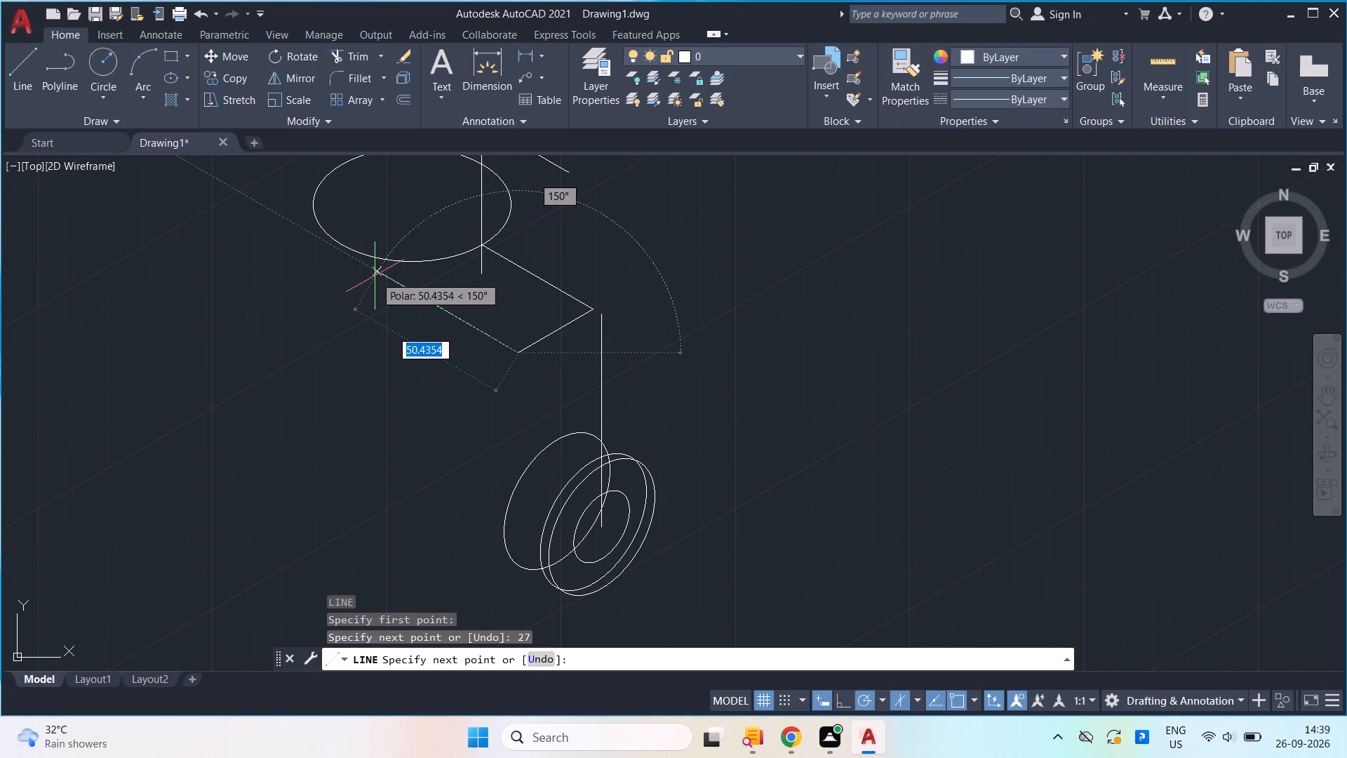
{"action": "key", "text": "9"}
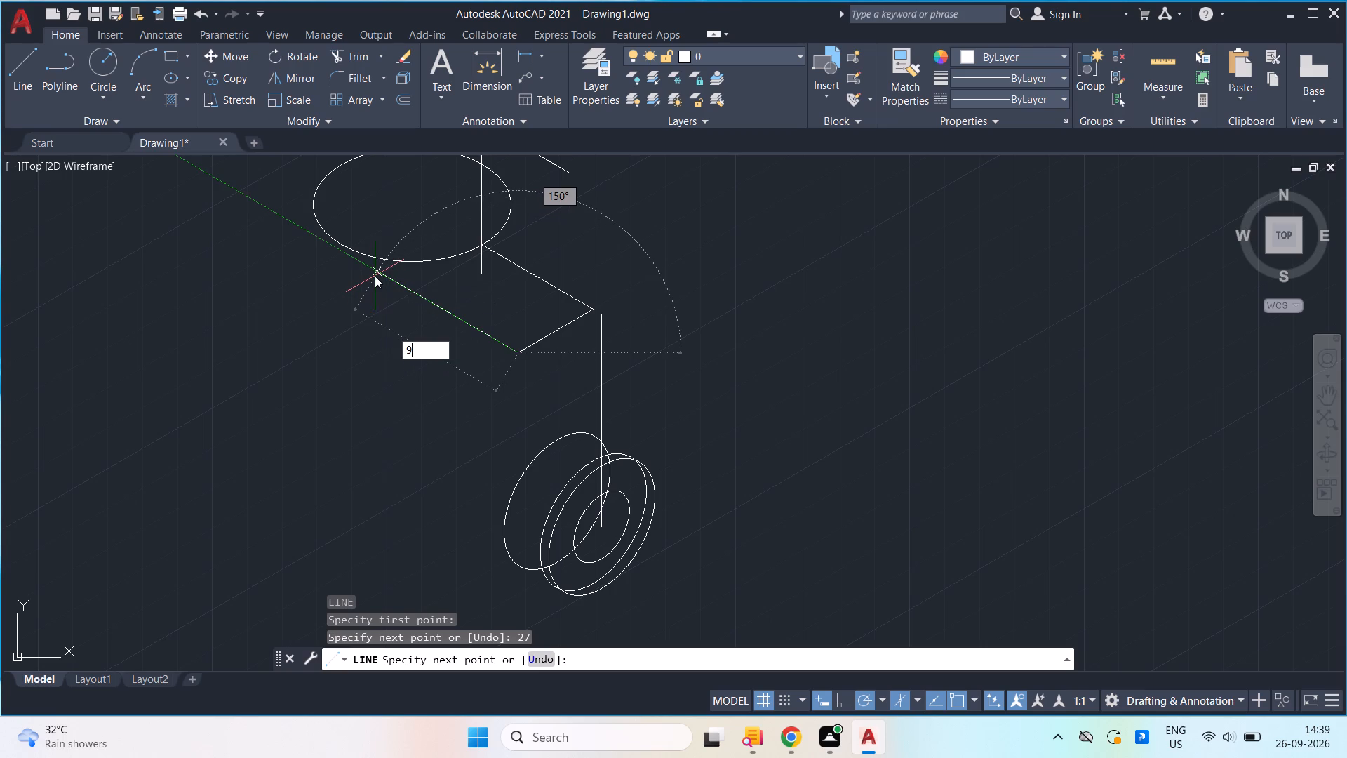
{"action": "key", "text": "0"}
{"action": "key", "text": "Return"}
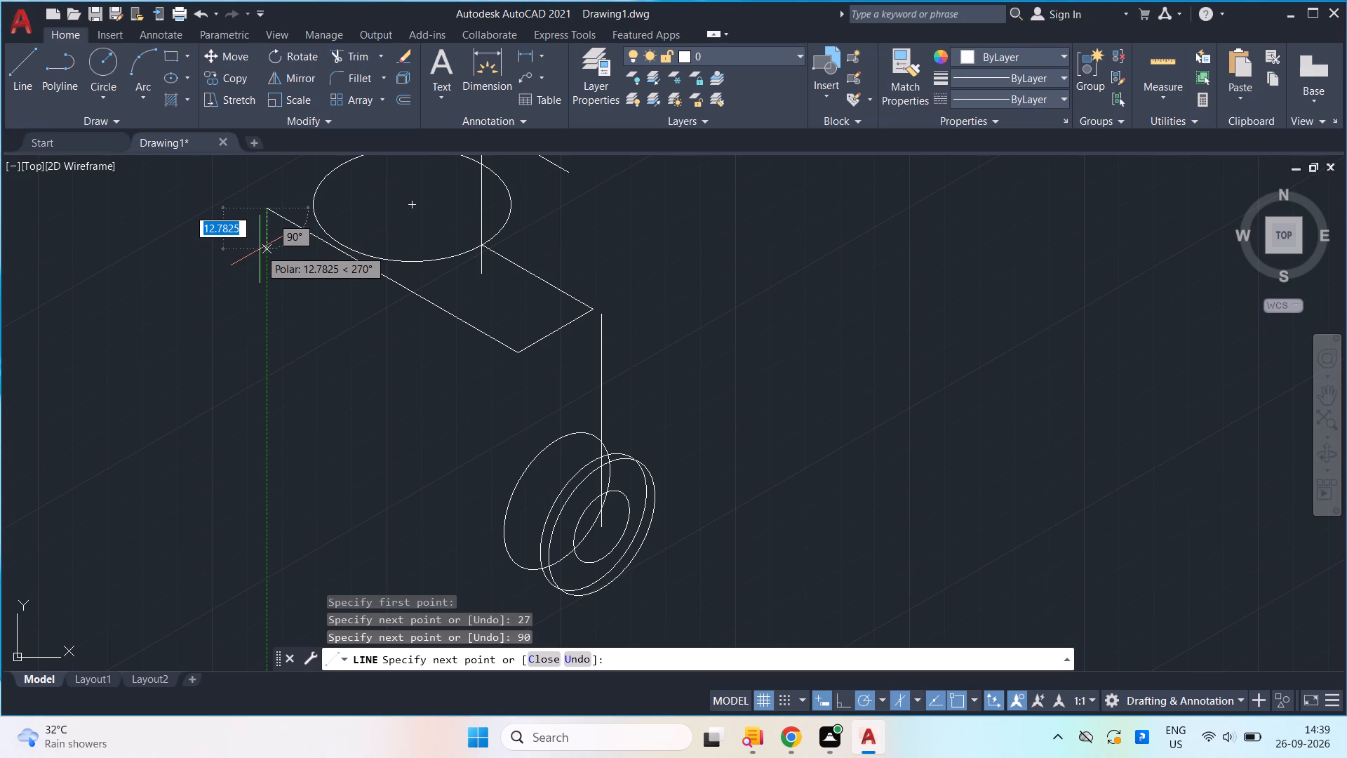
Complete the plate's front face with segments 10 units at 270° and 90 units at 330°, closing vertically to the top corner.
{"action": "type", "text": "10"}
{"action": "key", "text": "Return"}
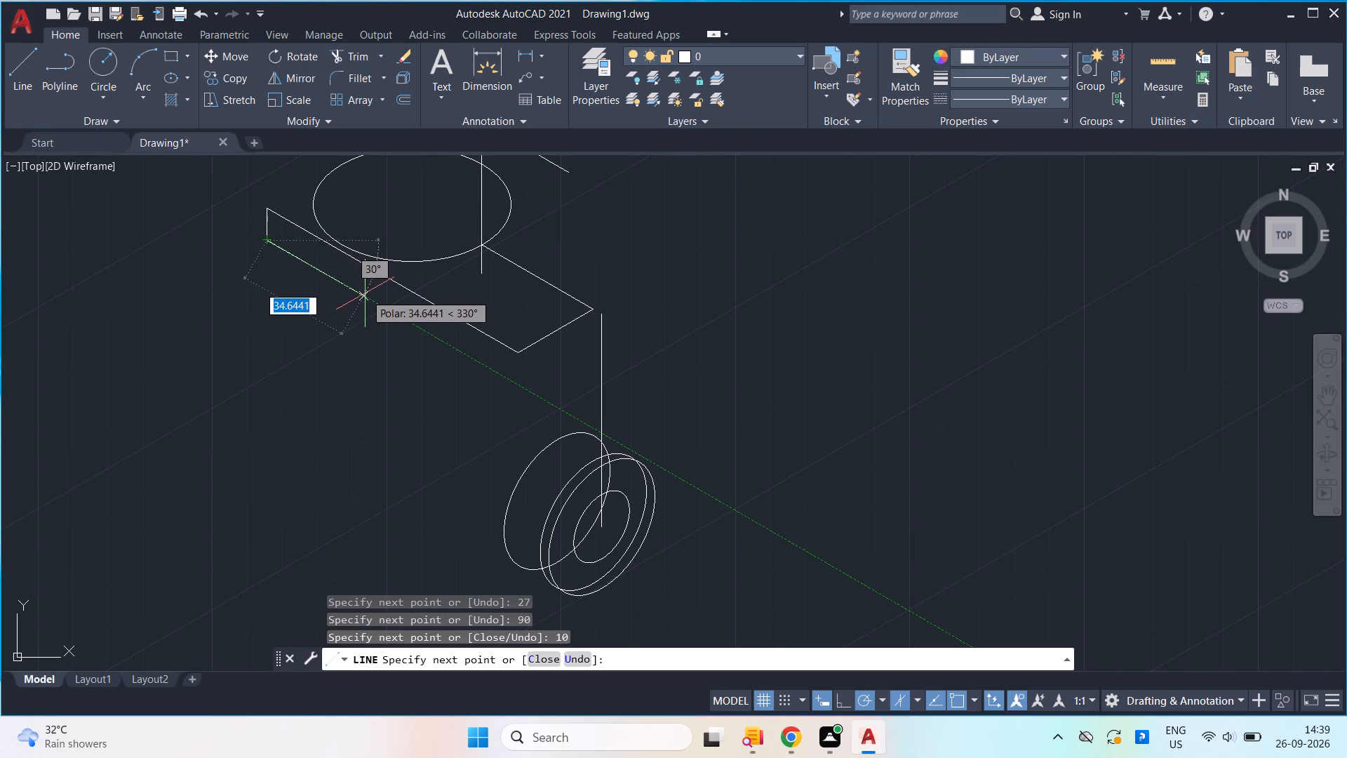
{"action": "type", "text": "90"}
{"action": "key", "text": "Return"}
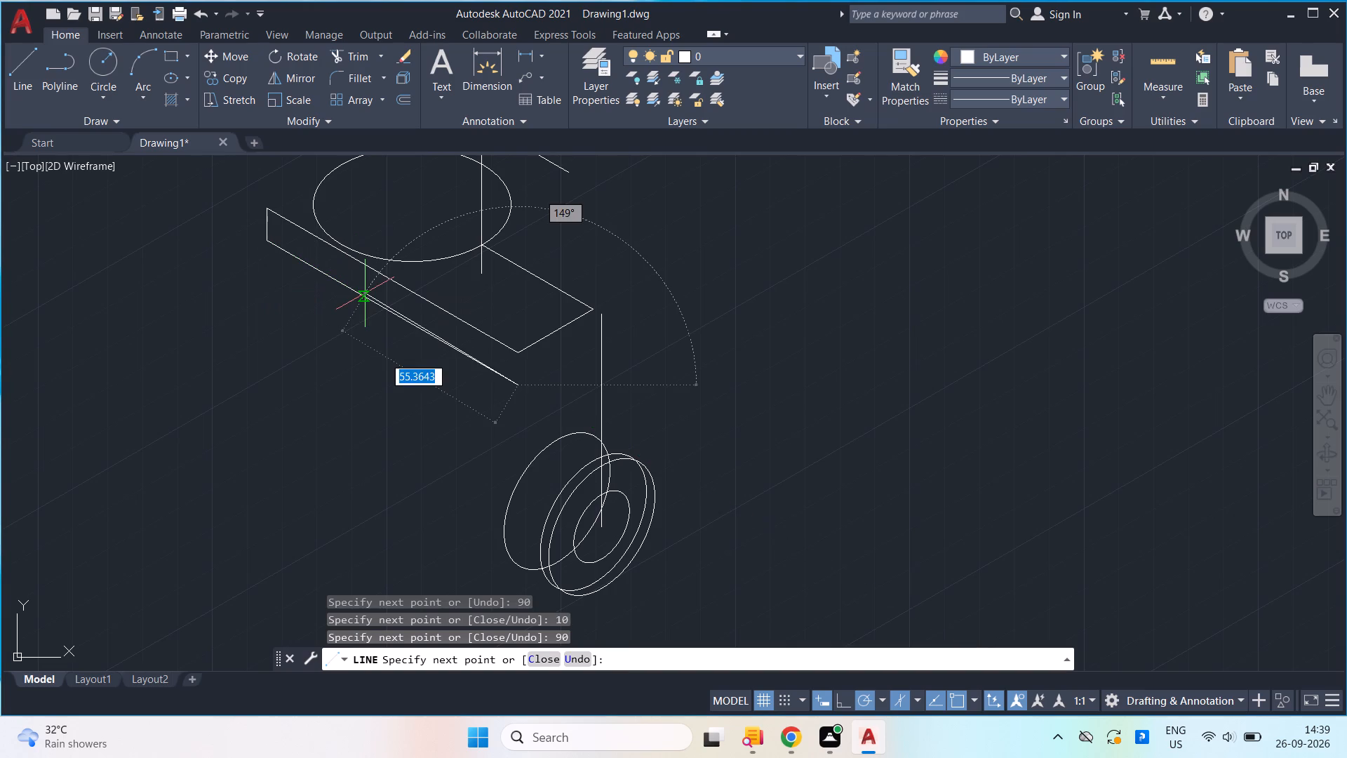
{"action": "left_click", "coordinate": [518, 354]}
{"action": "key", "text": "space"}
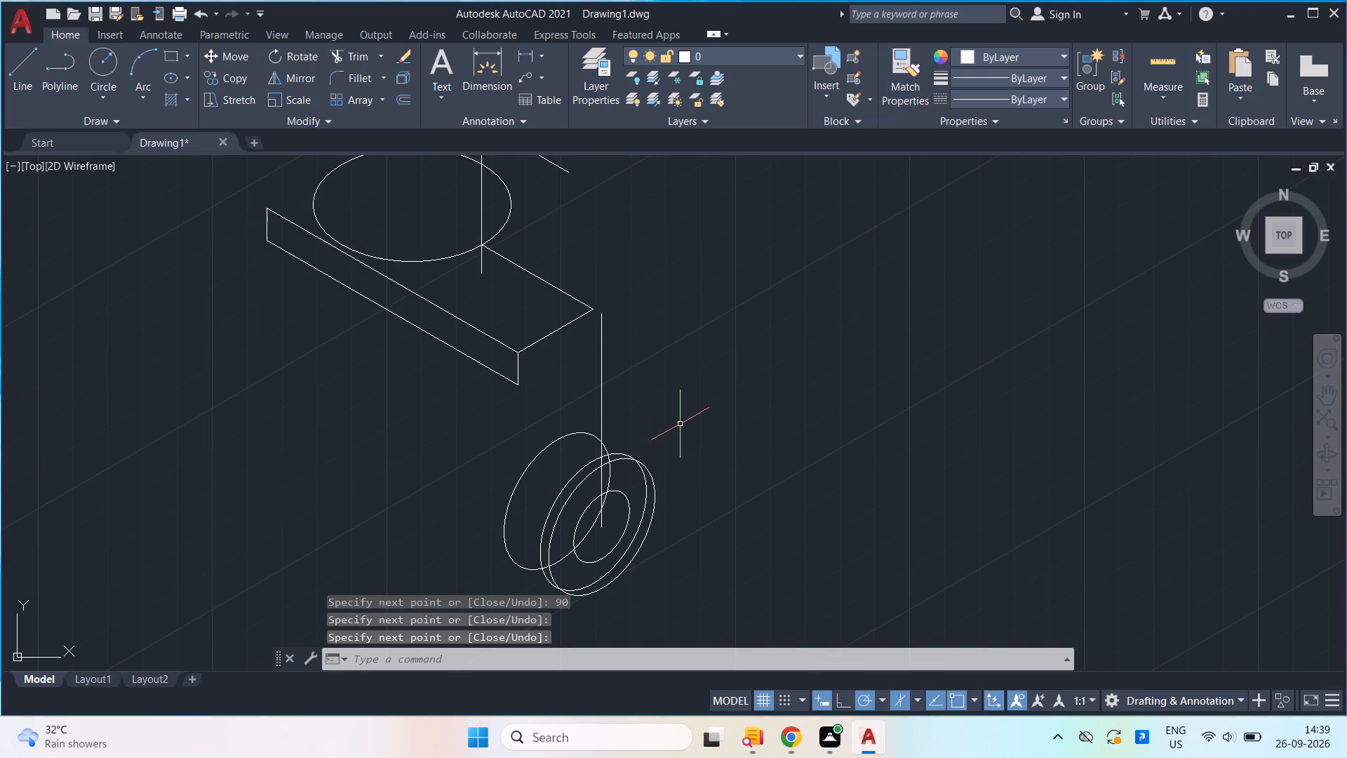
Draw a line about 14.5 units long from the rear boss isocircle's lower edge to the lower intersection of the two front isocircles.
{"action": "scroll", "coordinate": [679, 435], "scroll_direction": "down", "scroll_amount": 1}
{"action": "scroll", "coordinate": [683, 486], "scroll_direction": "up", "scroll_amount": 2}
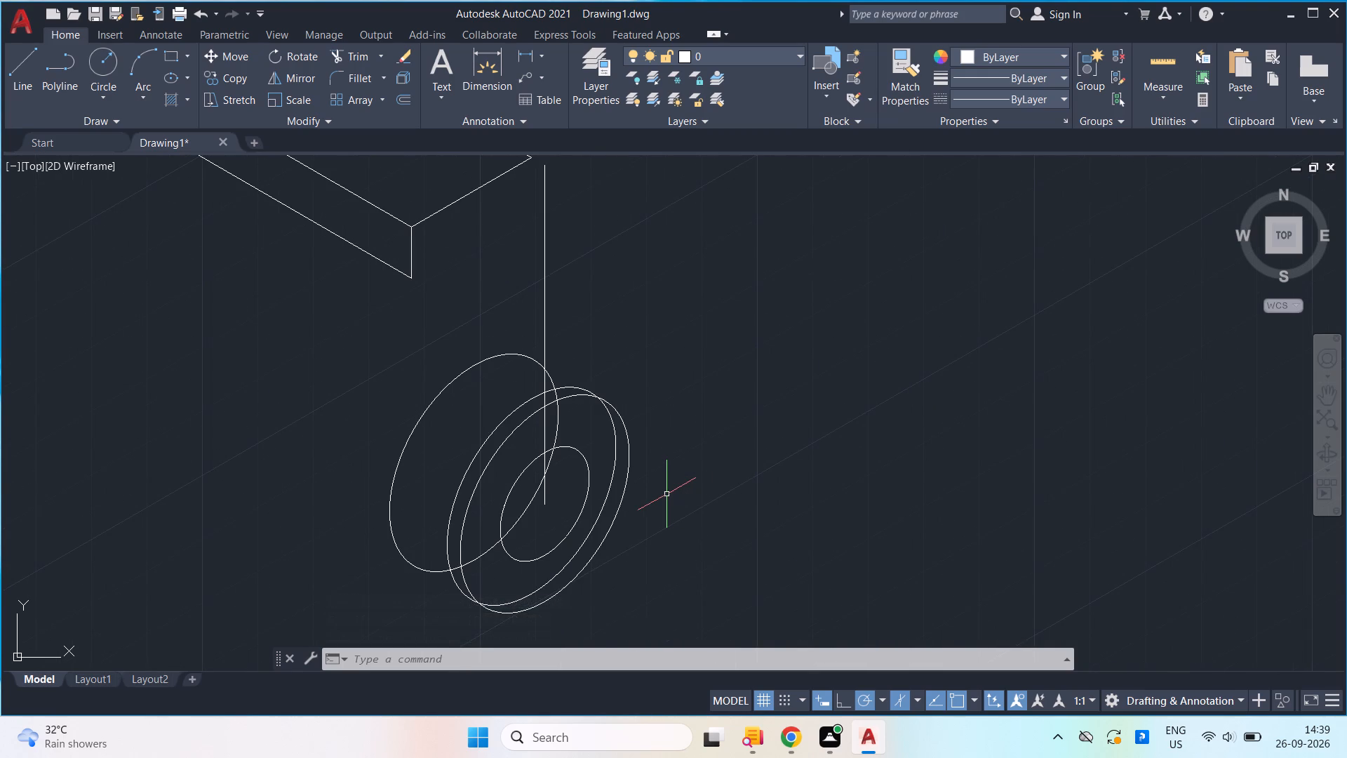
{"action": "key", "text": "l"}
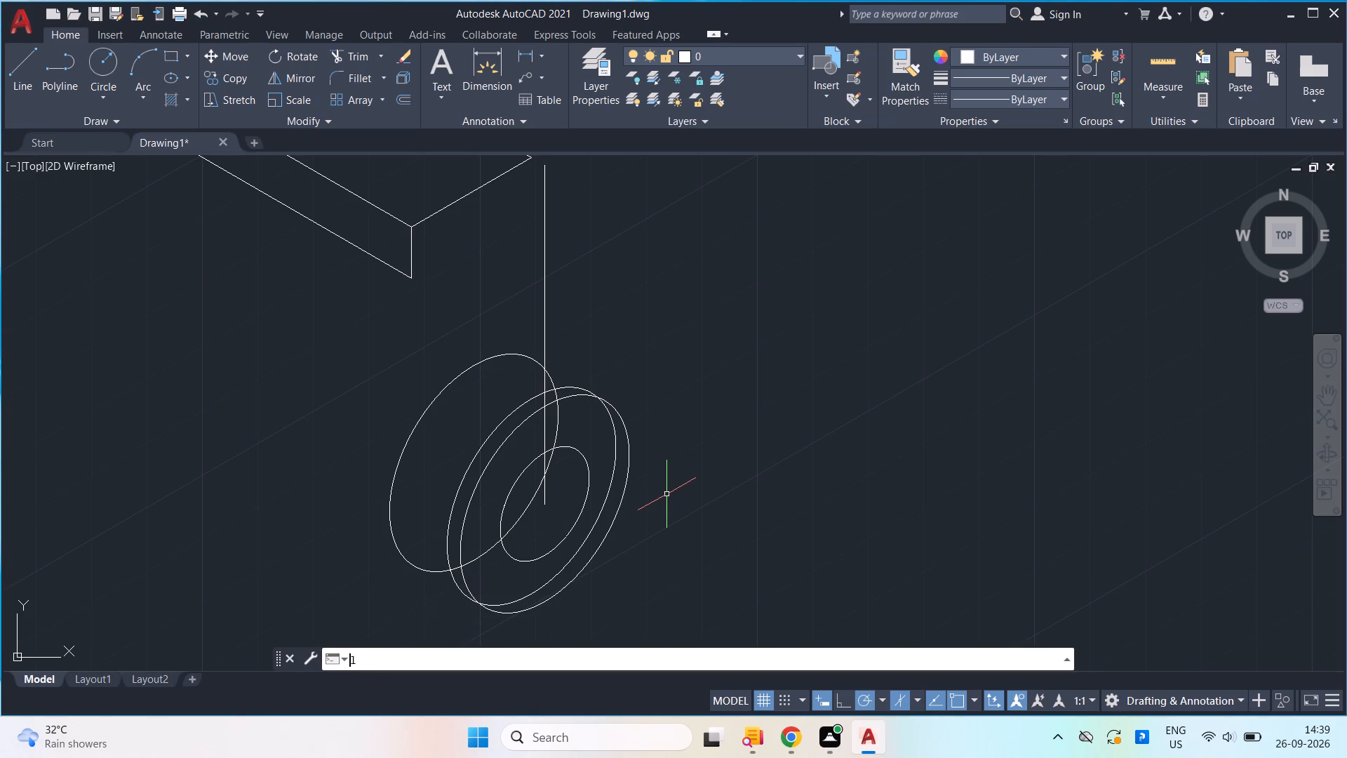
{"action": "key", "text": "Return"}
{"action": "middle_click_drag", "start_coordinate": [535, 573], "coordinate": [538, 570]}
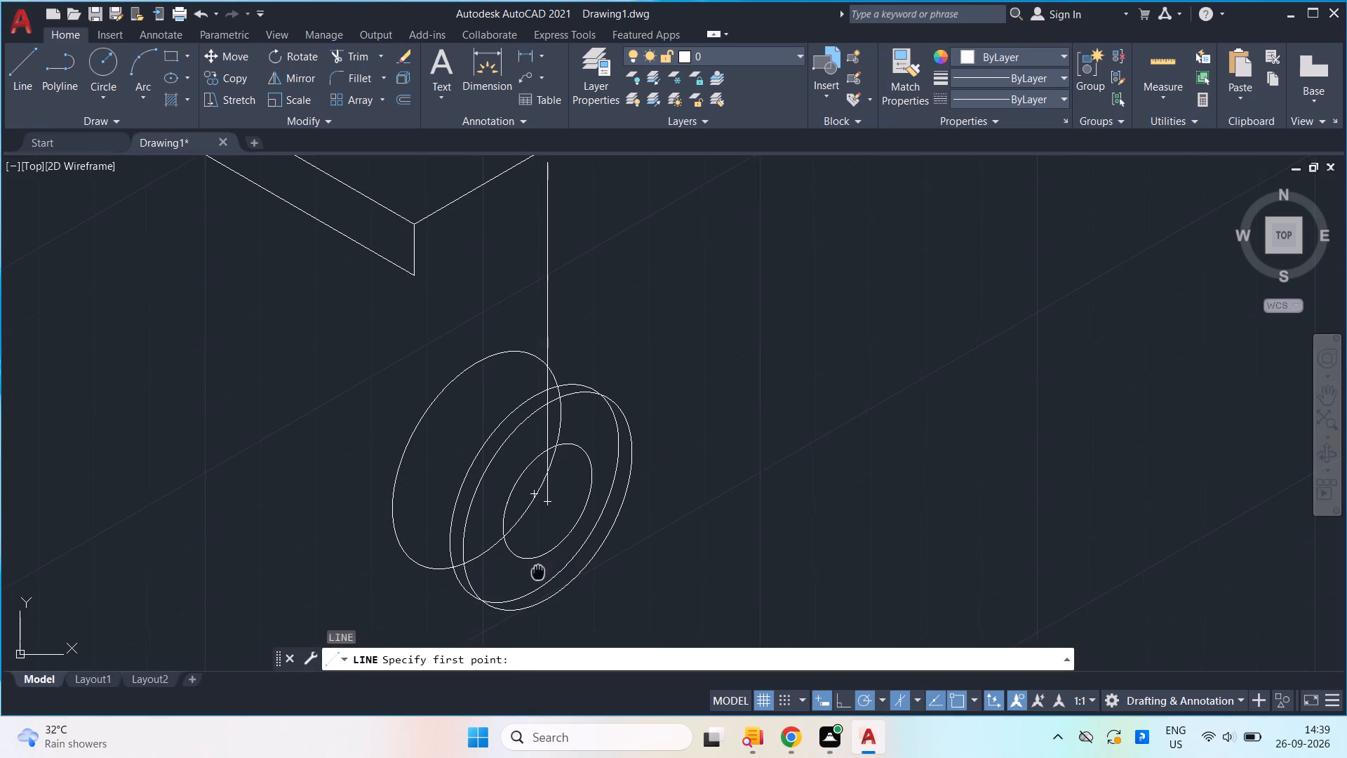
{"action": "middle_click_drag", "start_coordinate": [538, 570], "coordinate": [573, 521]}
{"action": "scroll", "coordinate": [573, 521], "scroll_direction": "up", "scroll_amount": 1}
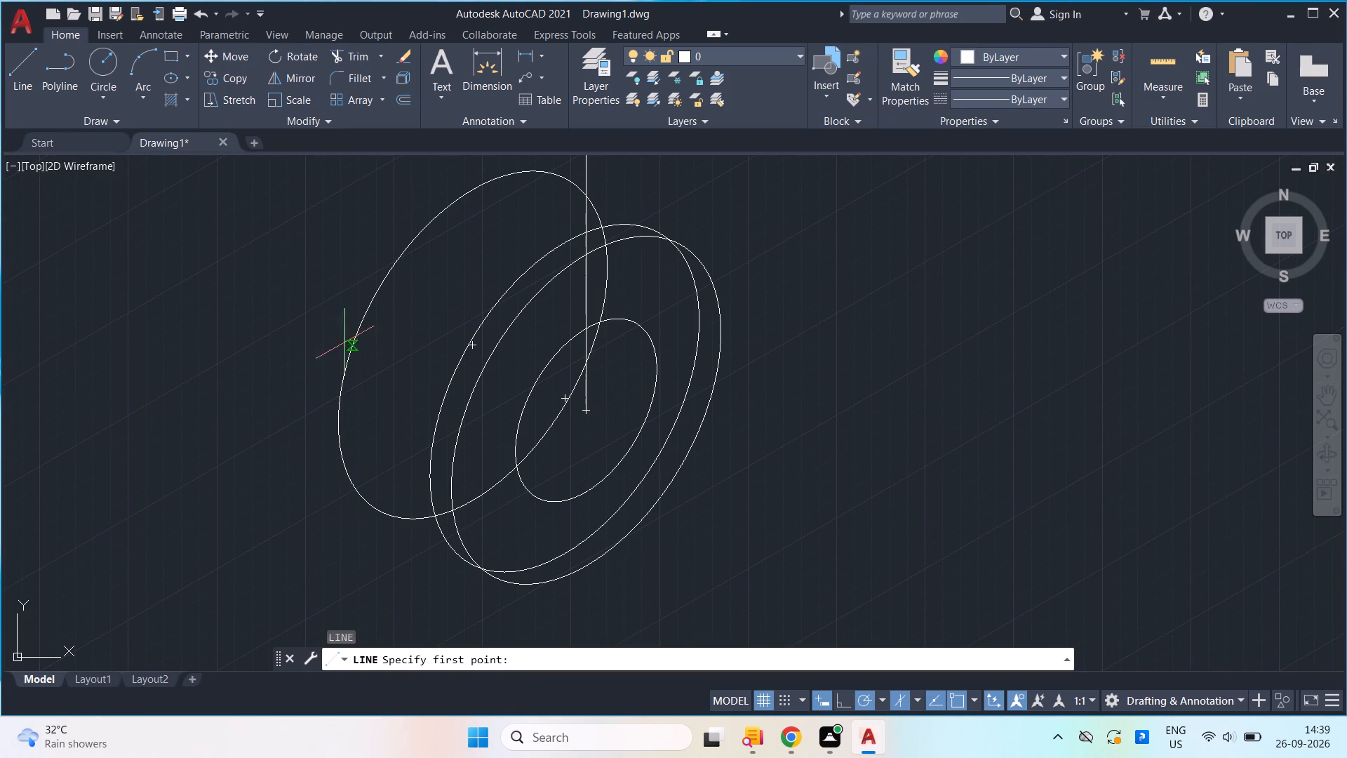
{"action": "left_click", "coordinate": [384, 518]}
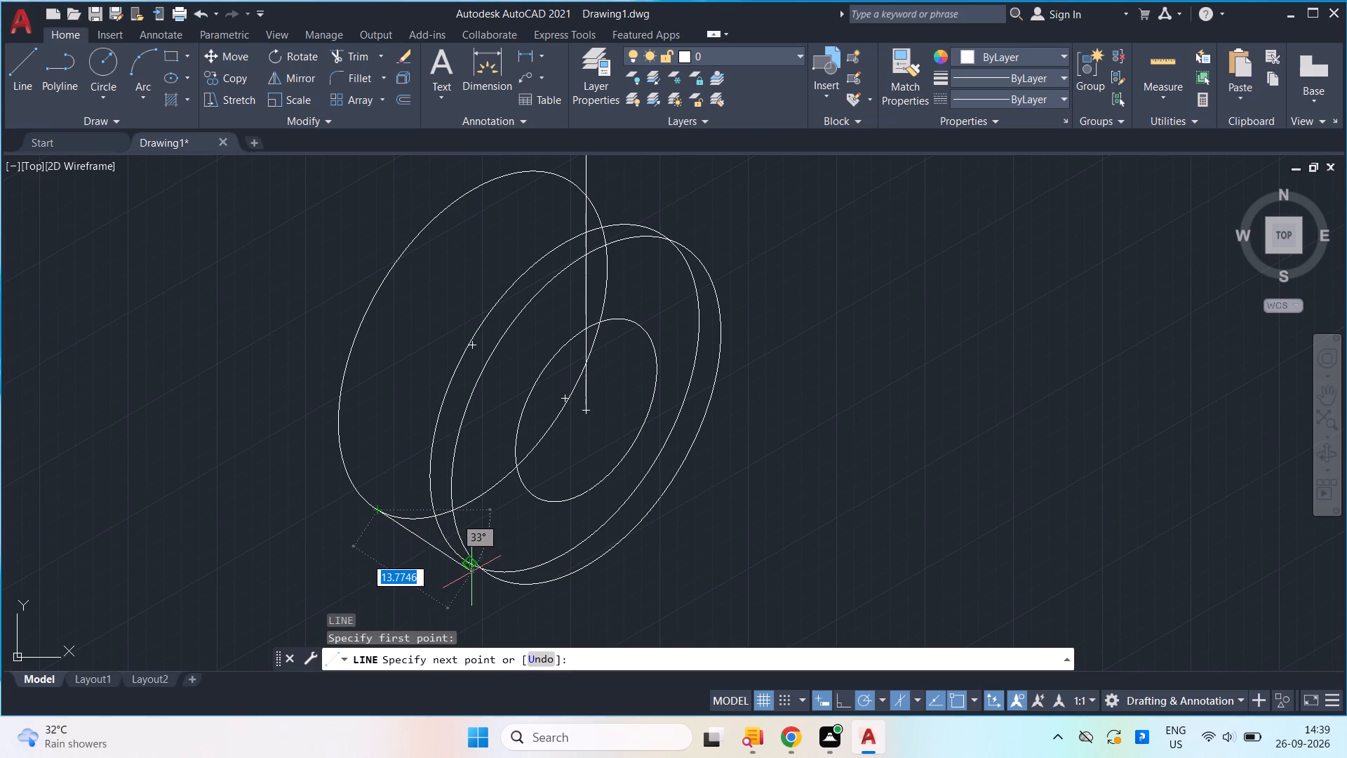
{"action": "scroll", "coordinate": [474, 573], "scroll_direction": "up", "scroll_amount": 3}
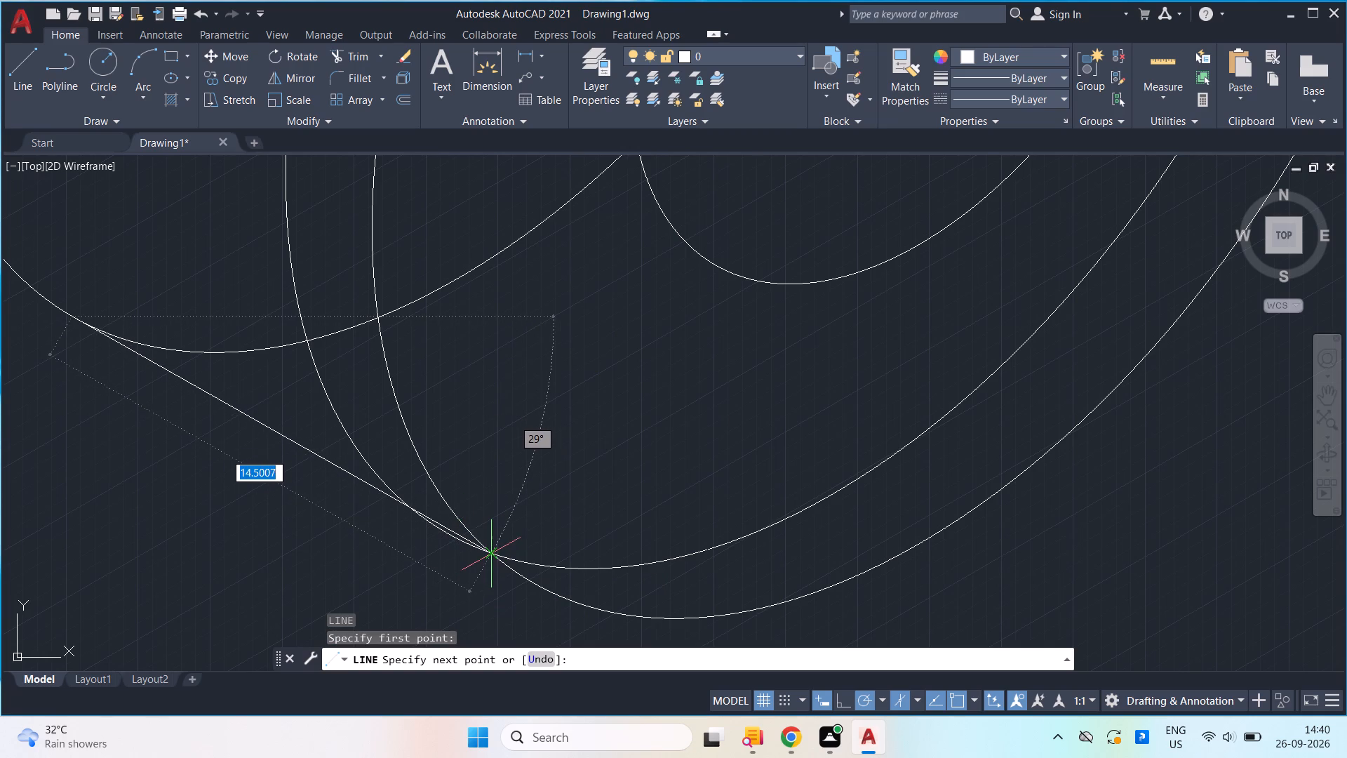
{"action": "left_click", "coordinate": [488, 557]}
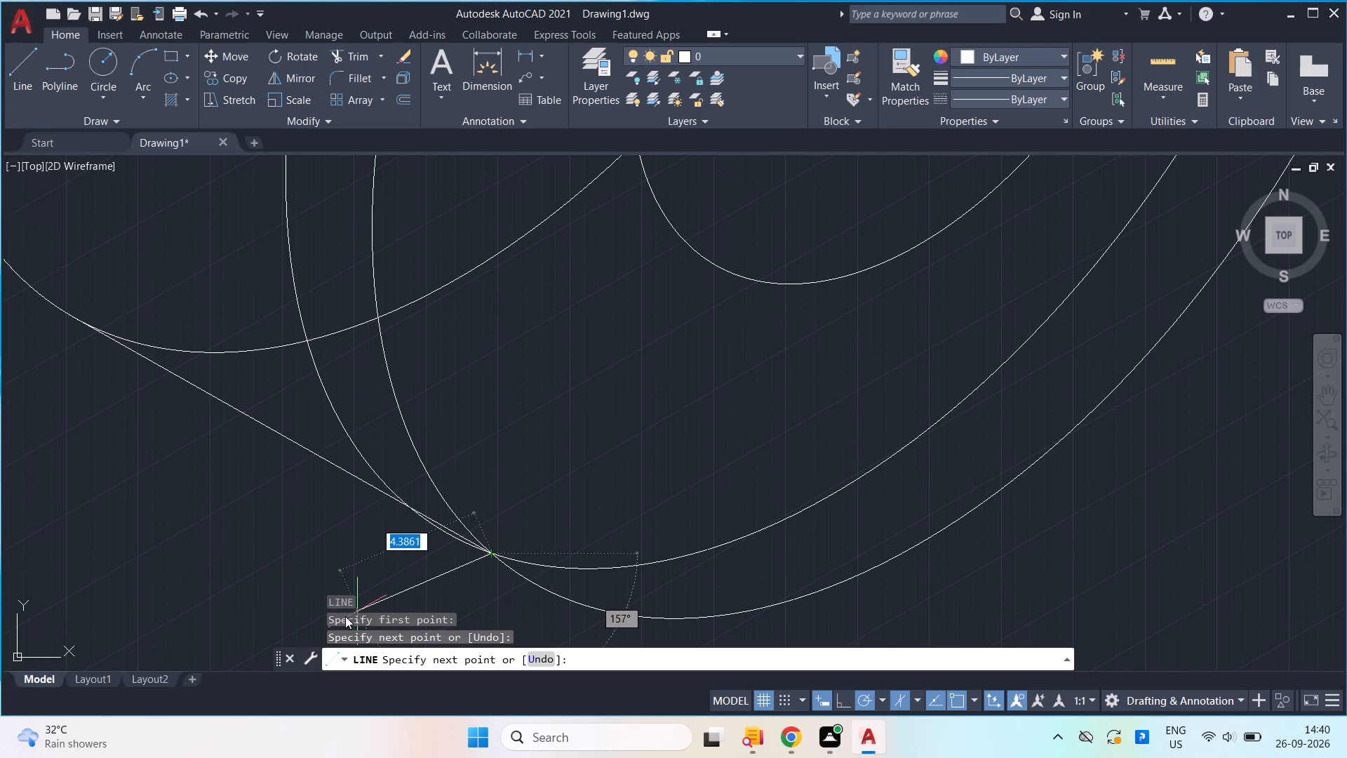
{"action": "key", "text": "space"}
Trim the middle boss isocircle below the rear isocircle and remove its short remnant beside the connecting line.
{"action": "scroll", "coordinate": [396, 618], "scroll_direction": "down", "scroll_amount": 2}
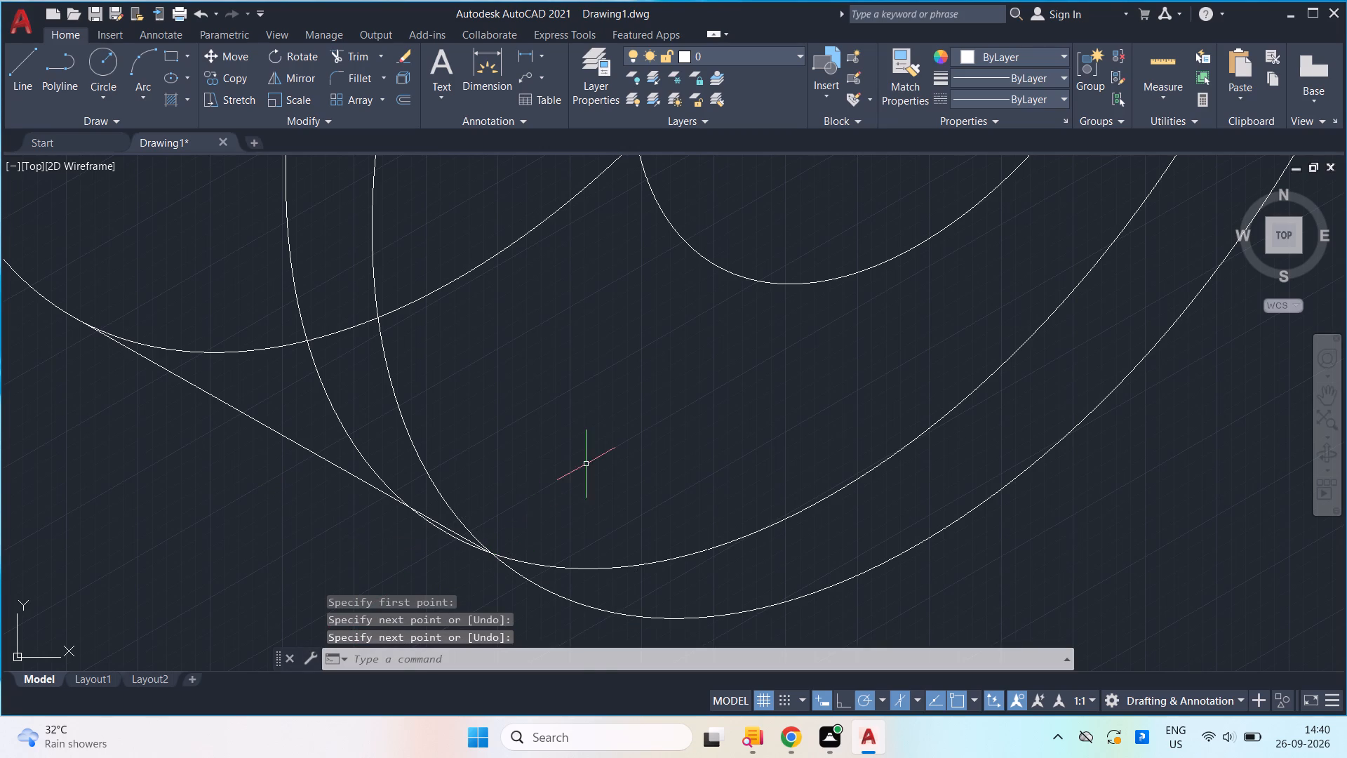
{"action": "scroll", "coordinate": [586, 464], "scroll_direction": "down", "scroll_amount": 4}
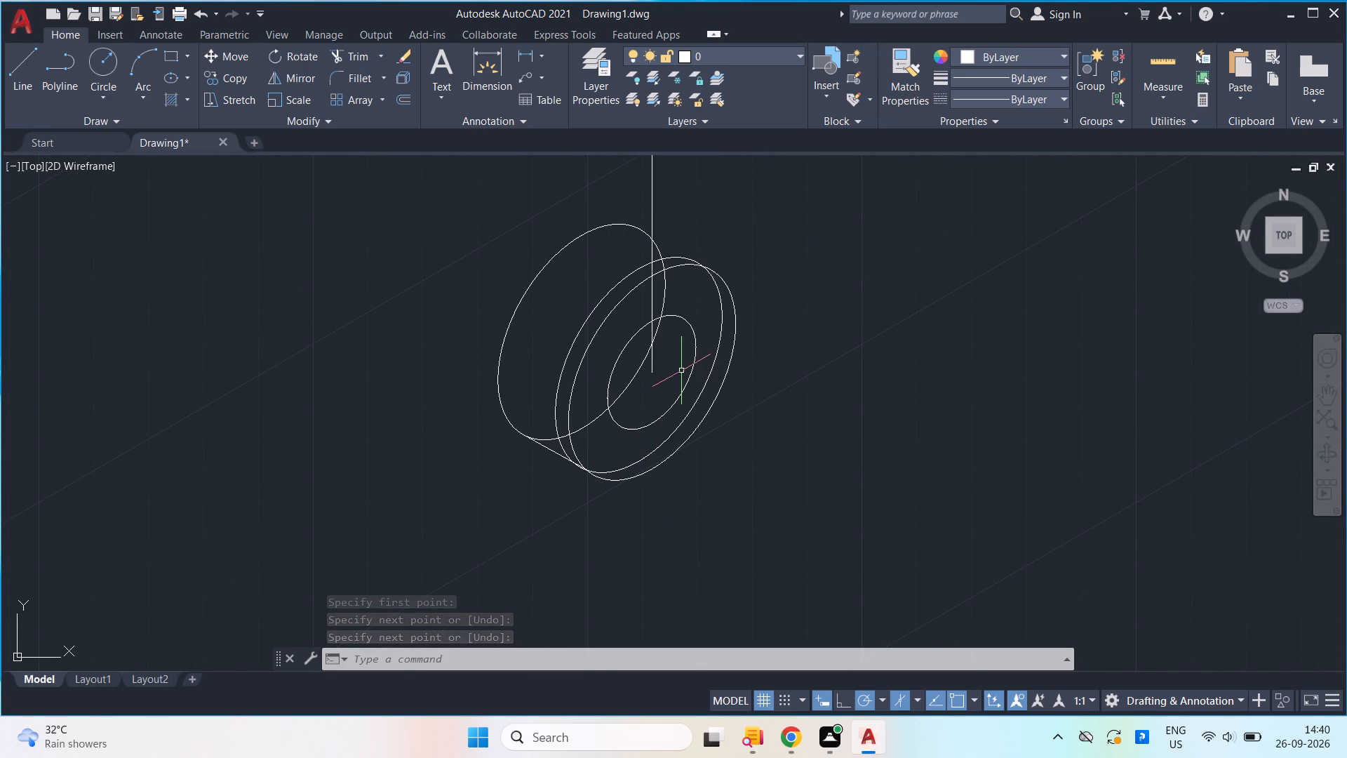
{"action": "type", "text": "tr"}
{"action": "key", "text": "Return"}
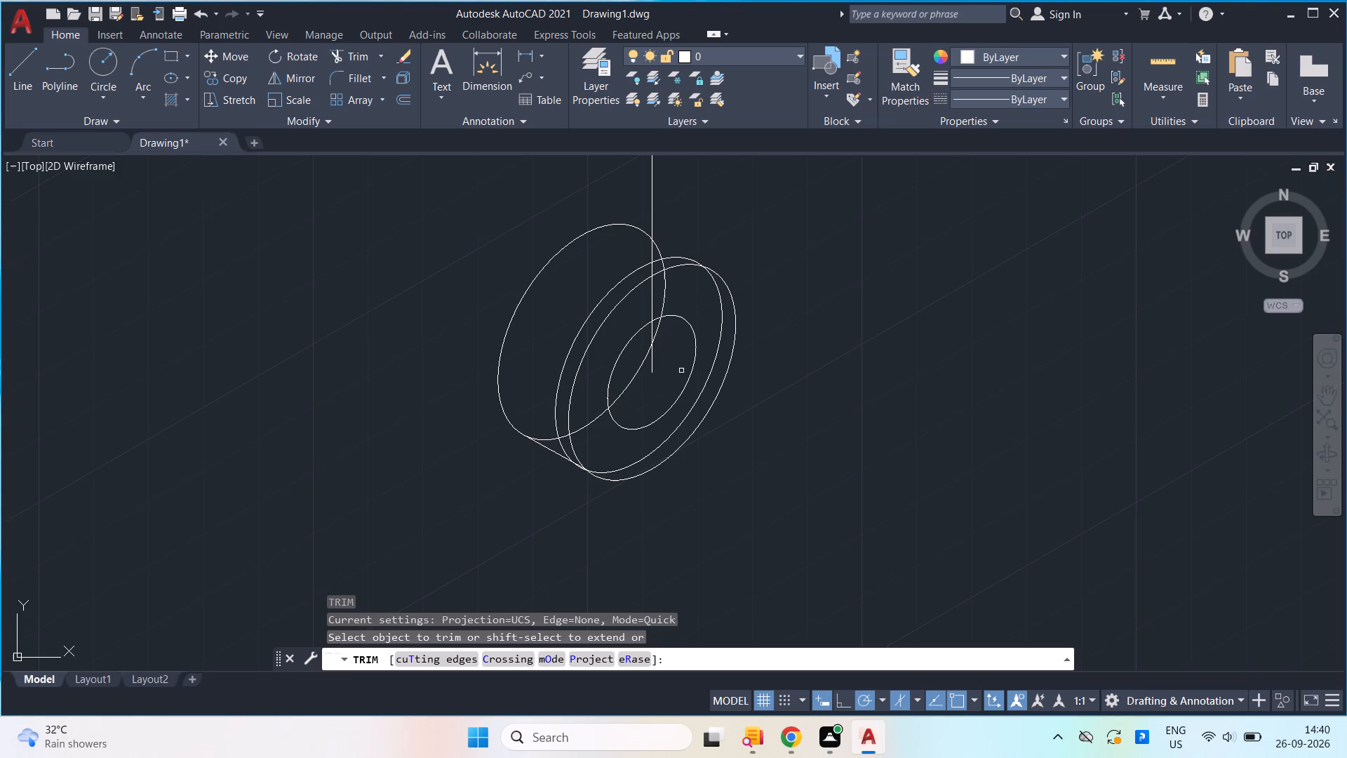
{"action": "scroll", "coordinate": [634, 405], "scroll_direction": "up", "scroll_amount": 1}
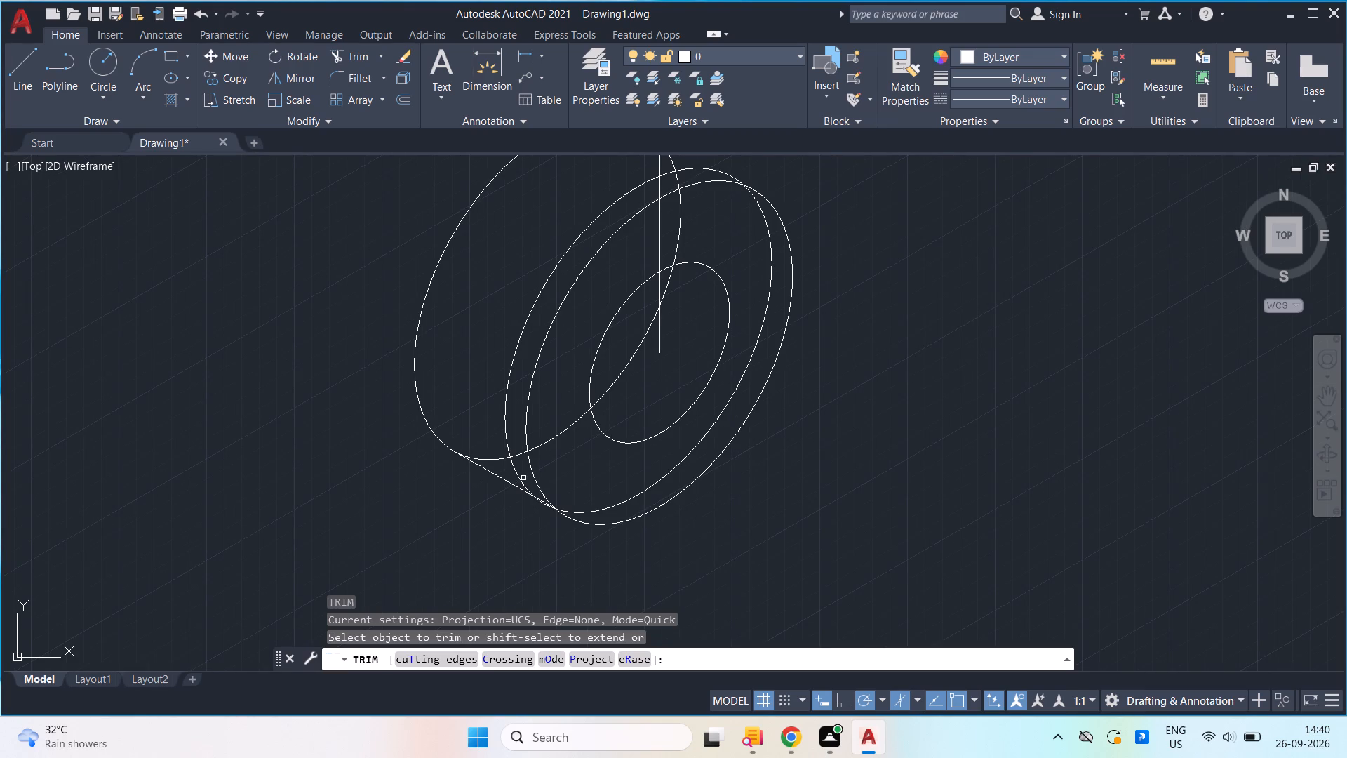
{"action": "left_click_drag", "start_coordinate": [523, 478], "coordinate": [517, 475]}
{"action": "scroll", "coordinate": [540, 490], "scroll_direction": "up", "scroll_amount": 4}
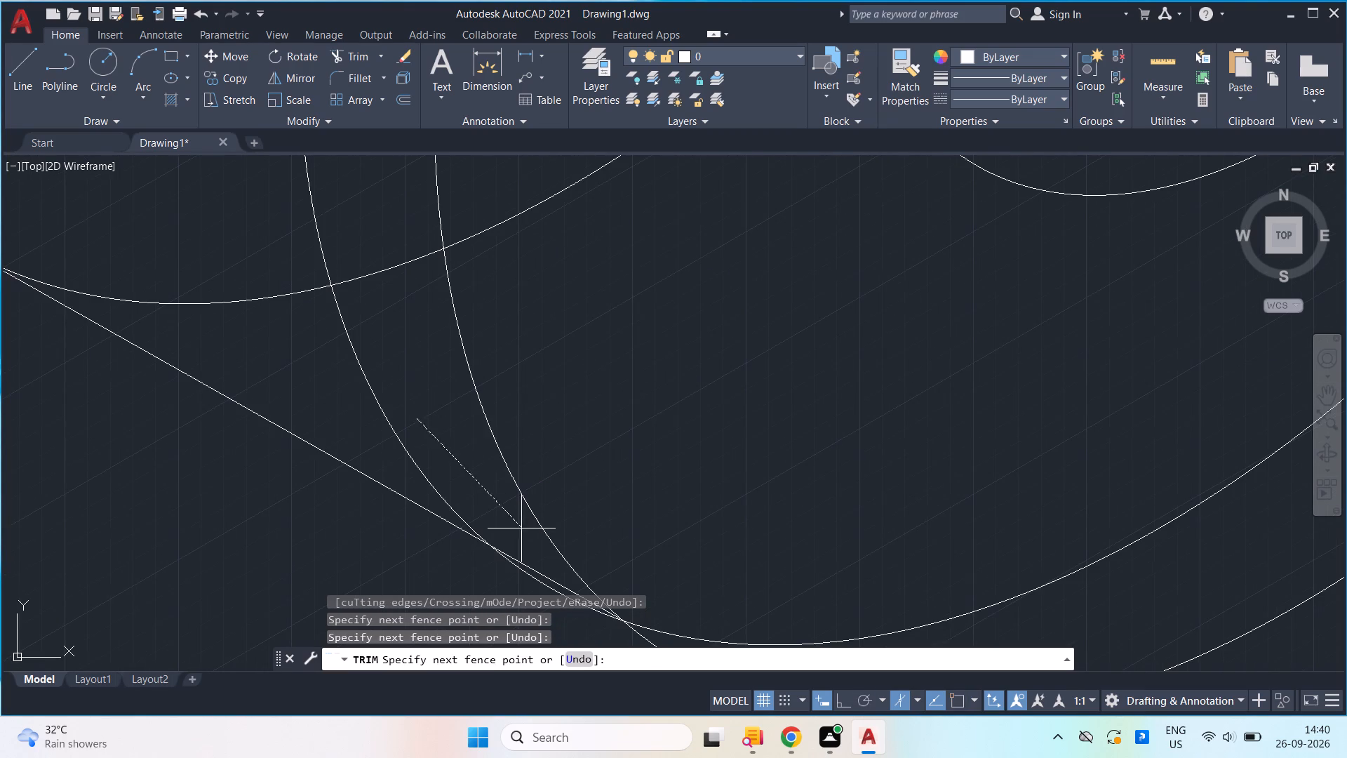
{"action": "left_click", "coordinate": [407, 471]}
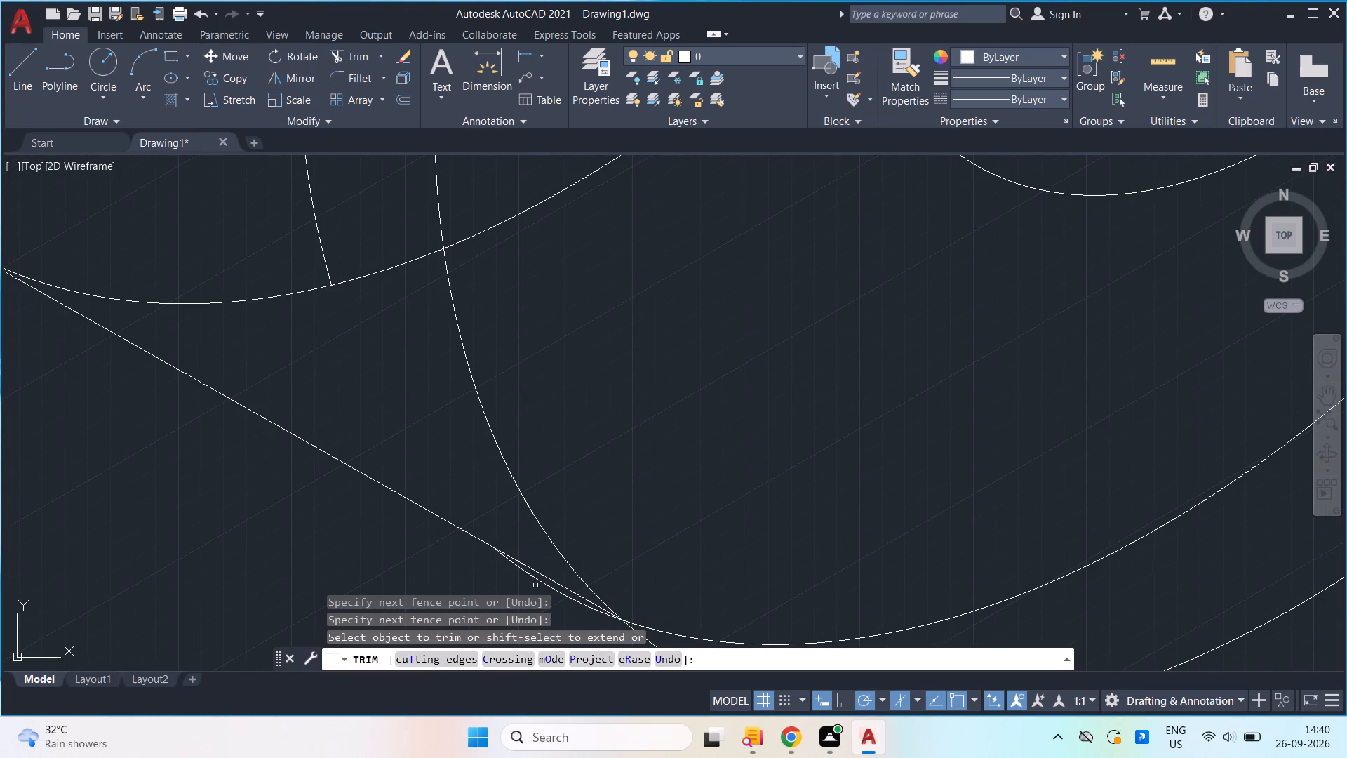
{"action": "left_click", "coordinate": [542, 585]}
Trim away the middle isocircle's arc lying inside the front boss isocircle.
{"action": "scroll", "coordinate": [662, 526], "scroll_direction": "down", "scroll_amount": 3}
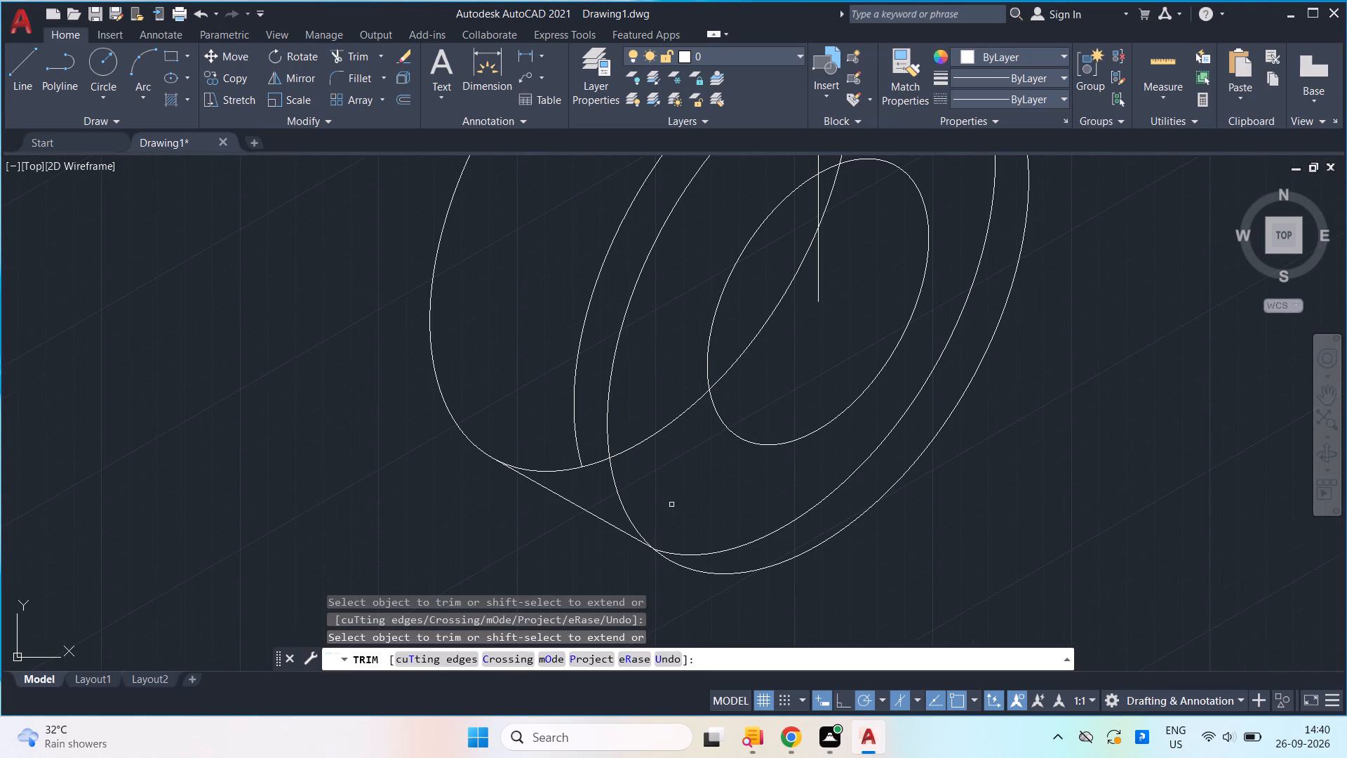
{"action": "left_click_drag", "start_coordinate": [765, 495], "coordinate": [782, 524]}
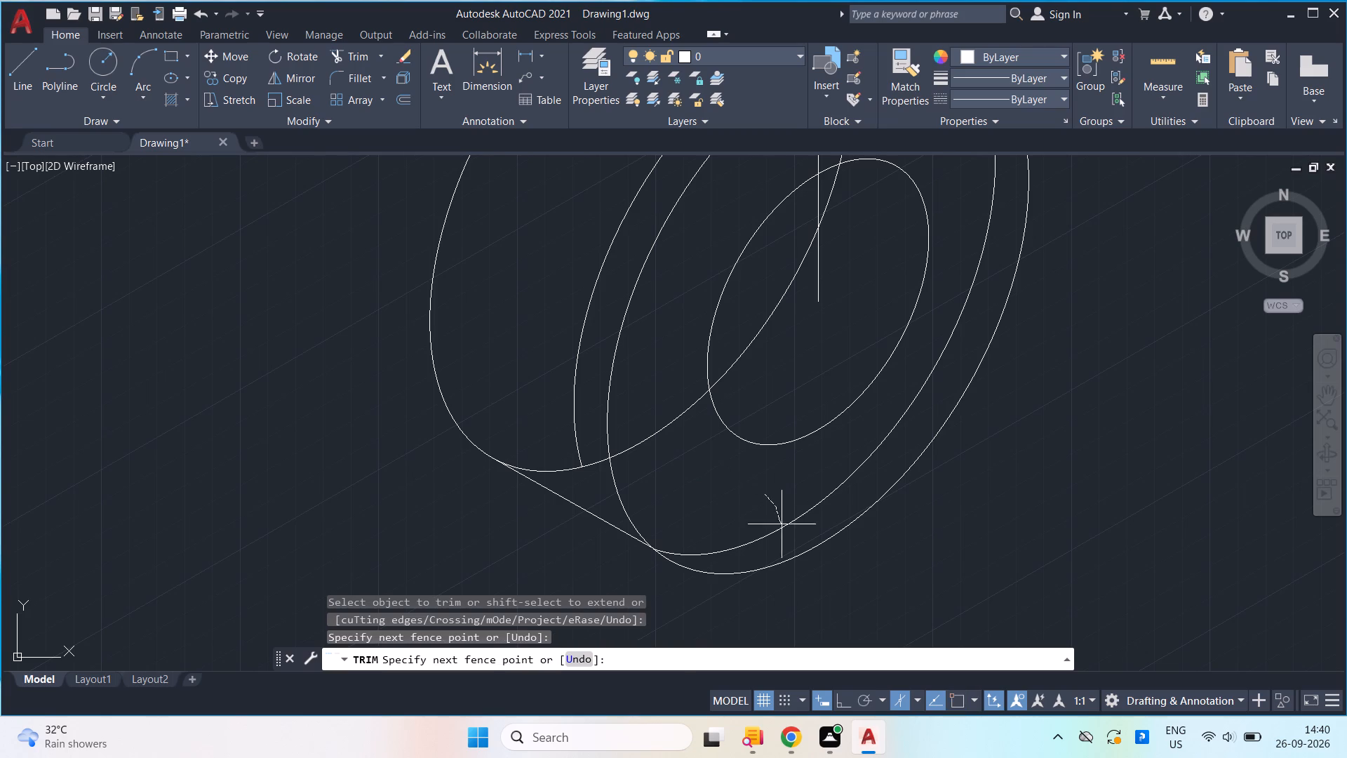
{"action": "left_click_drag", "start_coordinate": [782, 524], "coordinate": [786, 545]}
{"action": "scroll", "coordinate": [785, 496], "scroll_direction": "down", "scroll_amount": 2}
{"action": "scroll", "coordinate": [785, 492], "scroll_direction": "up", "scroll_amount": 1}
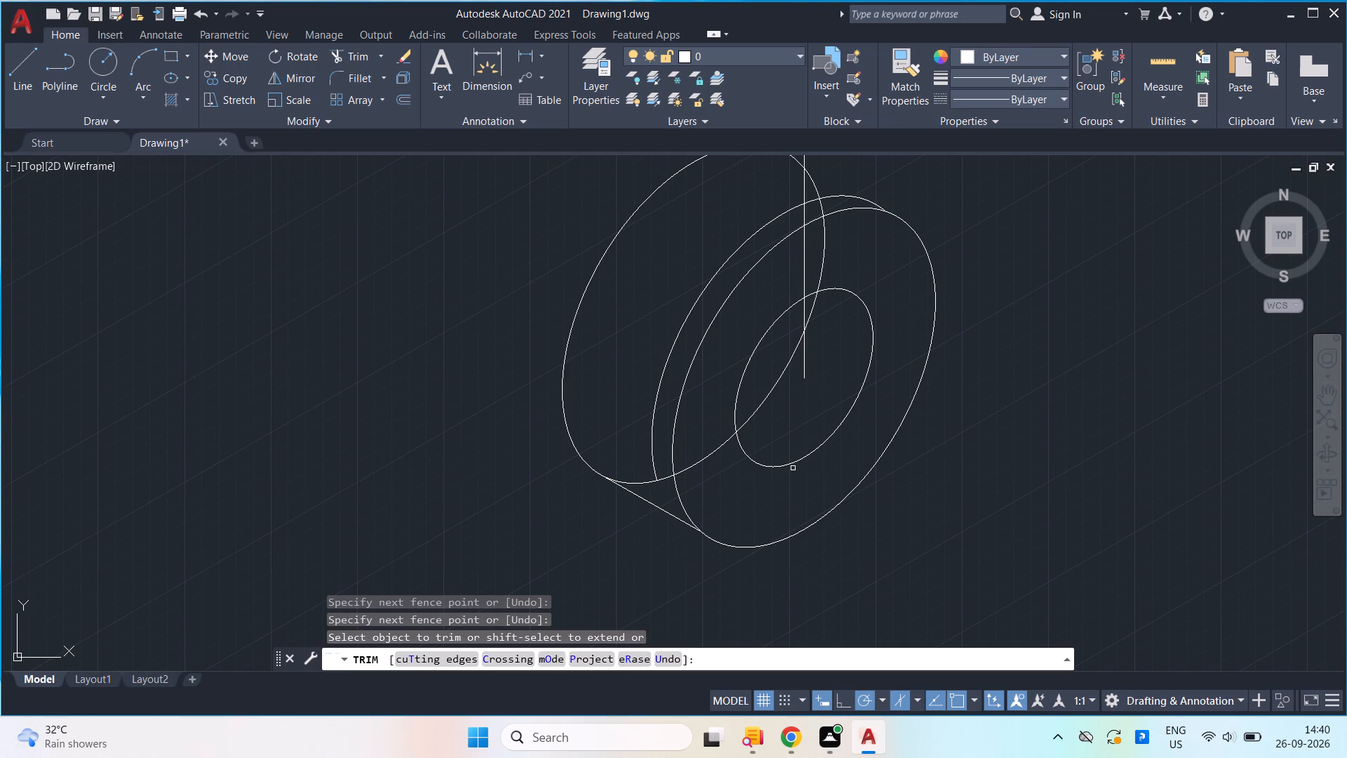
{"action": "key", "text": "Escape"}
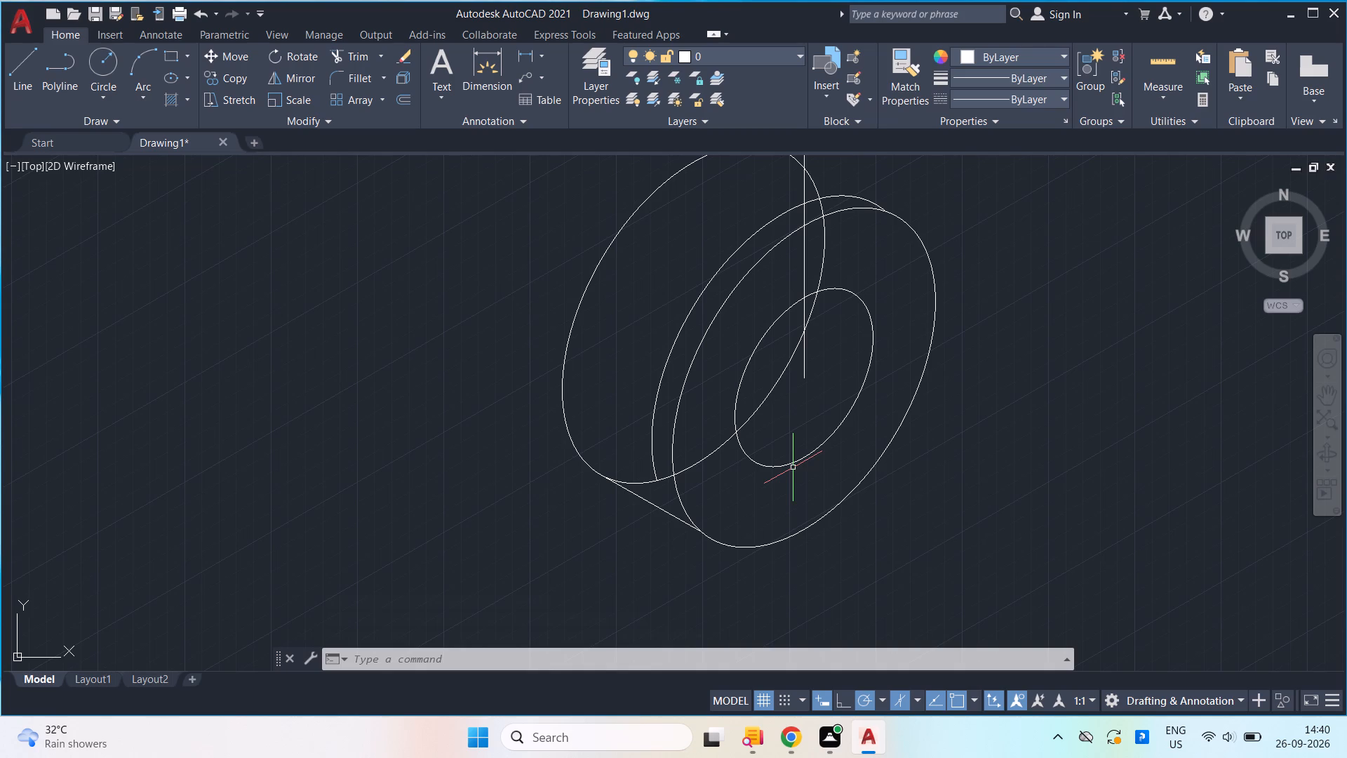
Draw a 6-unit vertical line downward from the plate's lower front edge, starting 10 units at 330° from its far corner.
{"action": "scroll", "coordinate": [793, 517], "scroll_direction": "down", "scroll_amount": 2}
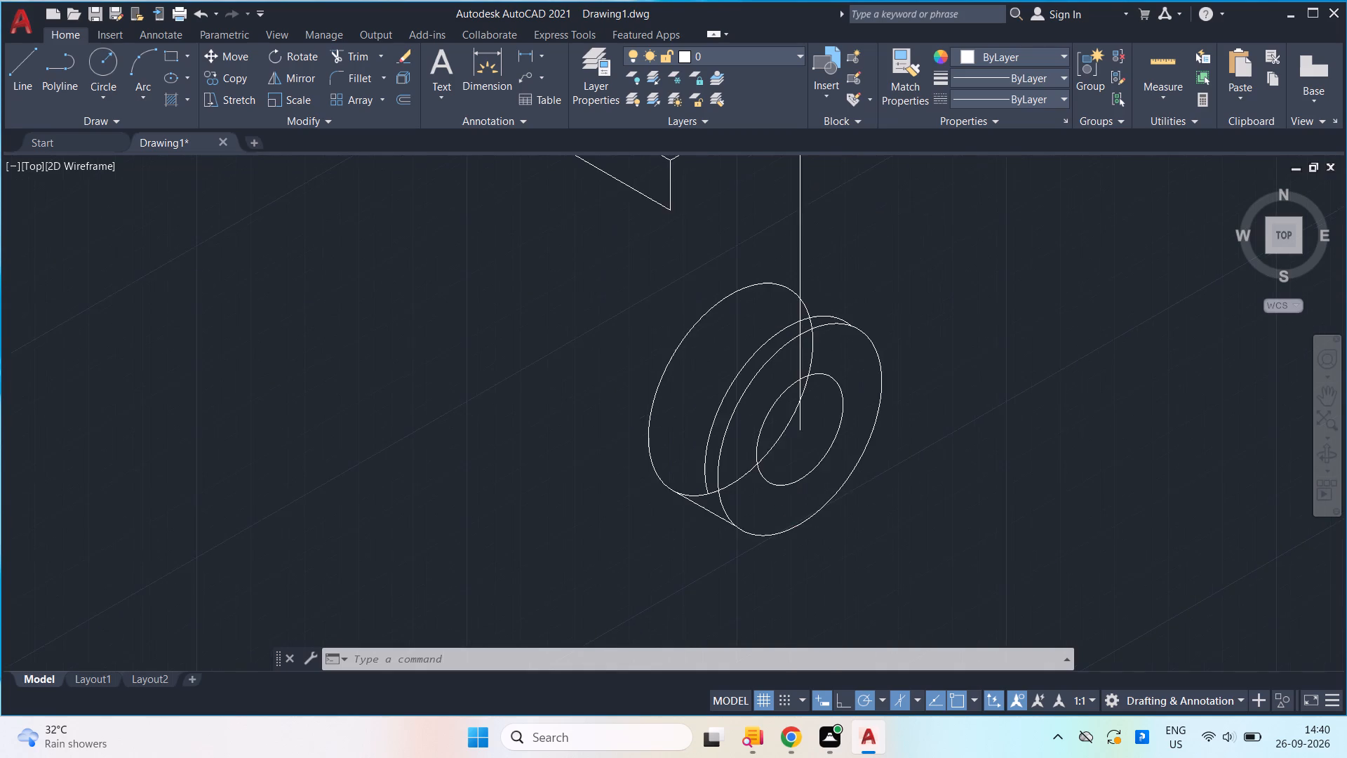
{"action": "middle_click_drag", "start_coordinate": [711, 408], "coordinate": [756, 502]}
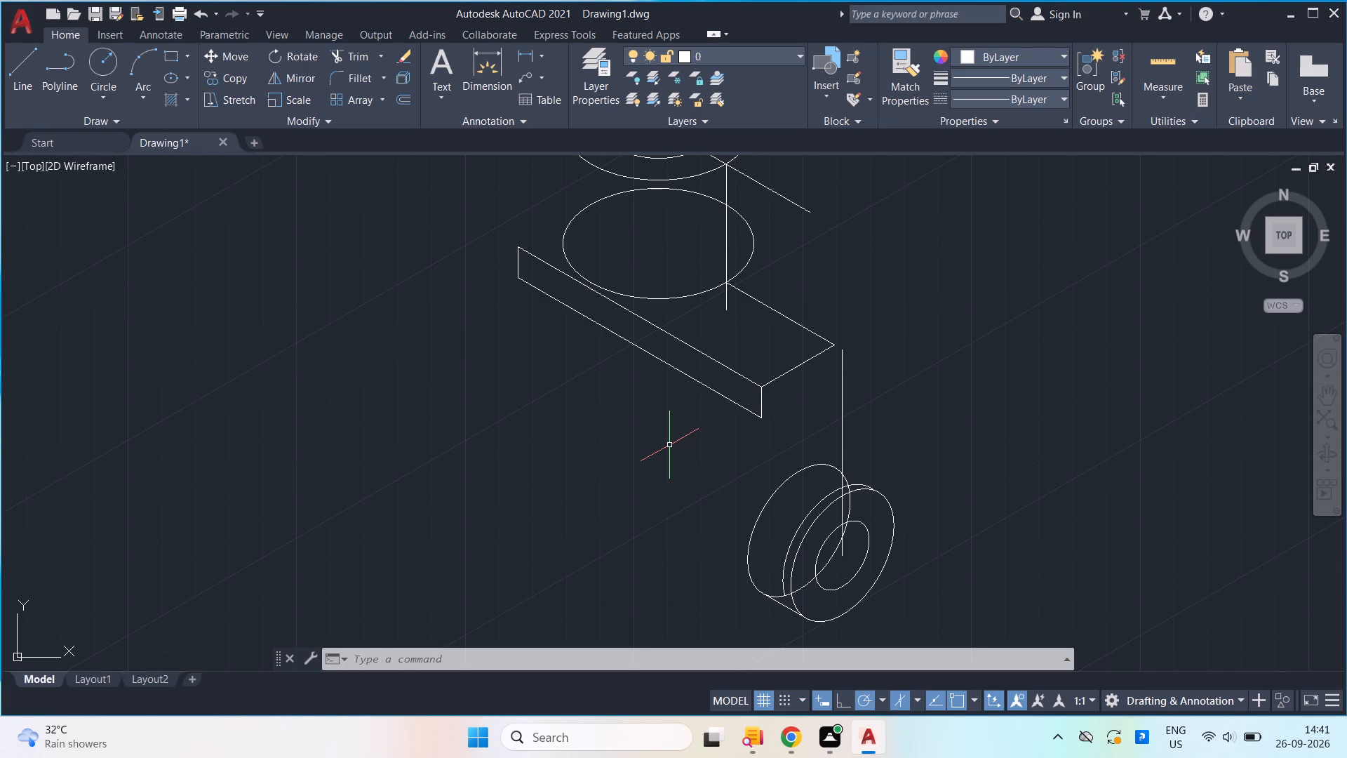
{"action": "key", "text": "l"}
{"action": "key", "text": "Return"}
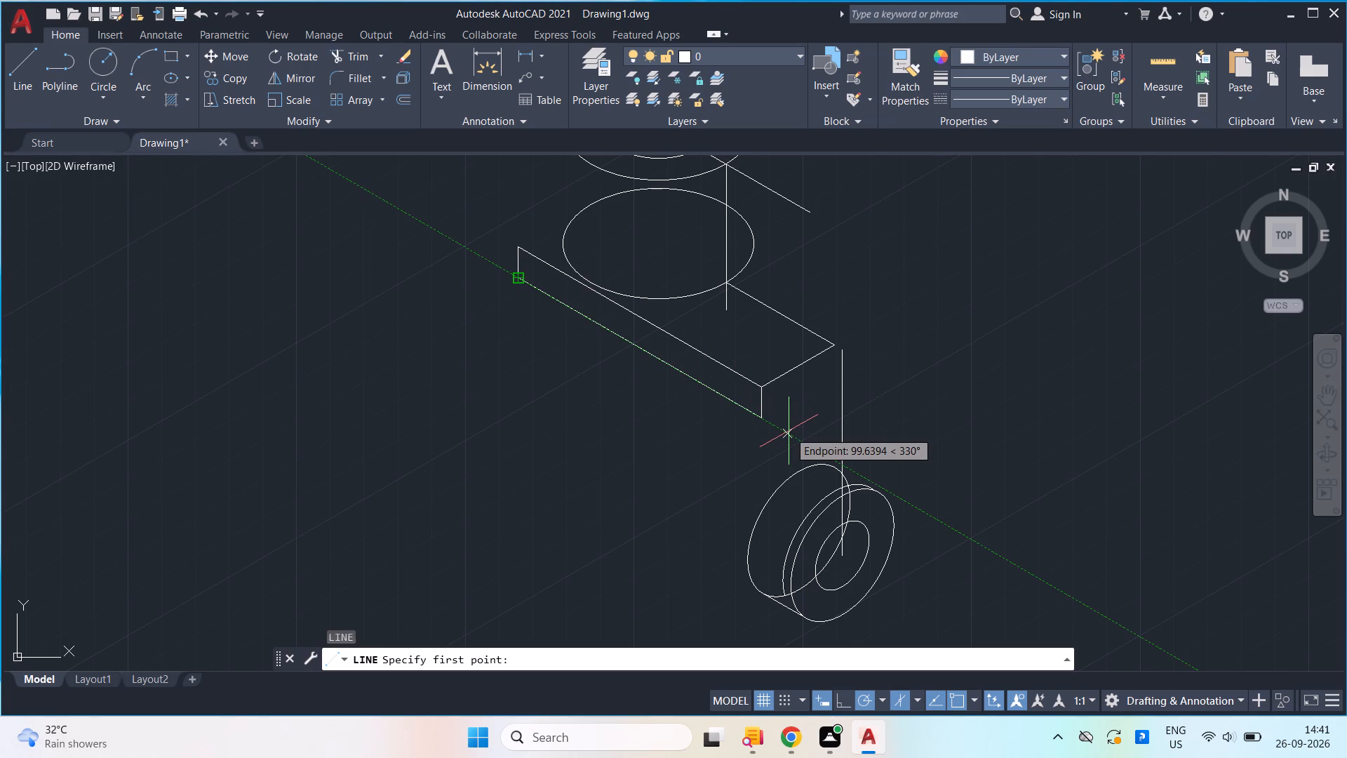
{"action": "key", "text": "1"}
{"action": "key", "text": "0"}
{"action": "key", "text": "Return"}
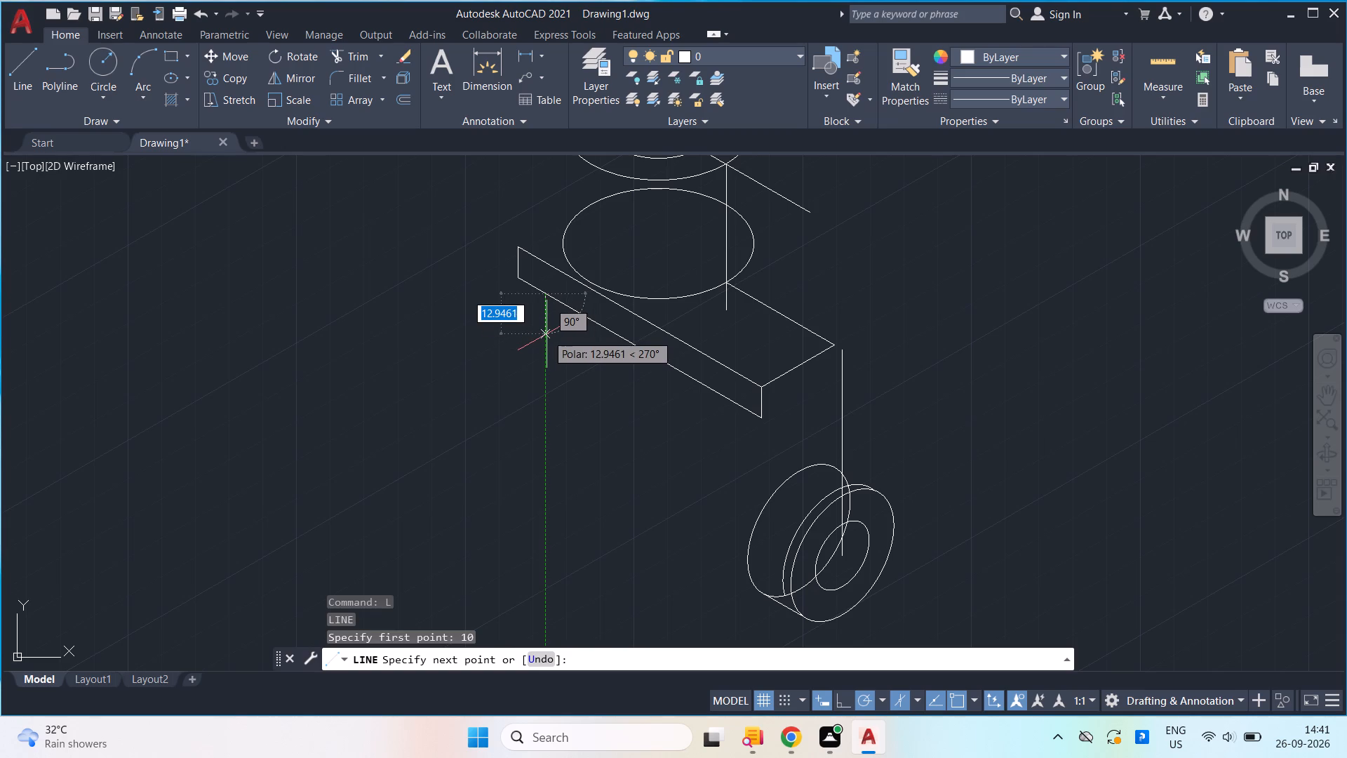
{"action": "key", "text": "6"}
{"action": "key", "text": "Return"}
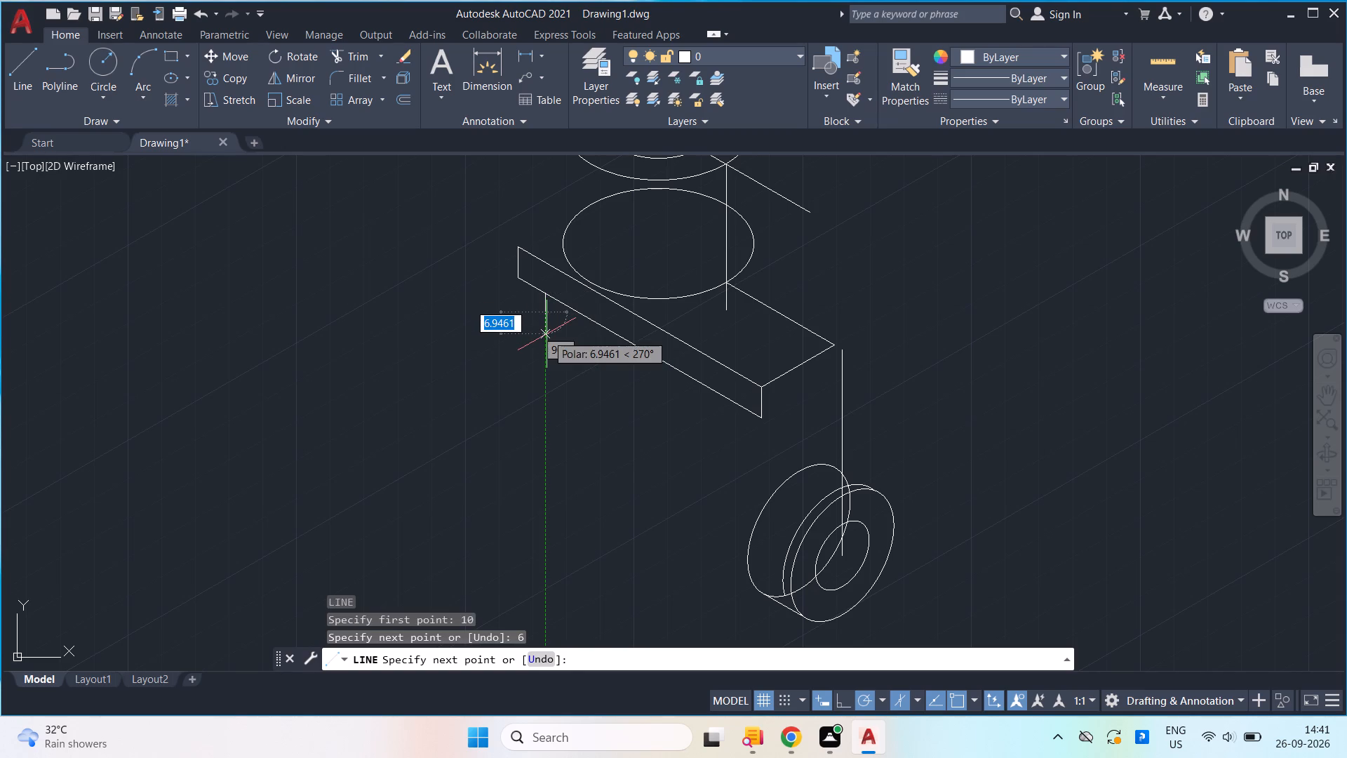
{"action": "key", "text": "space"}
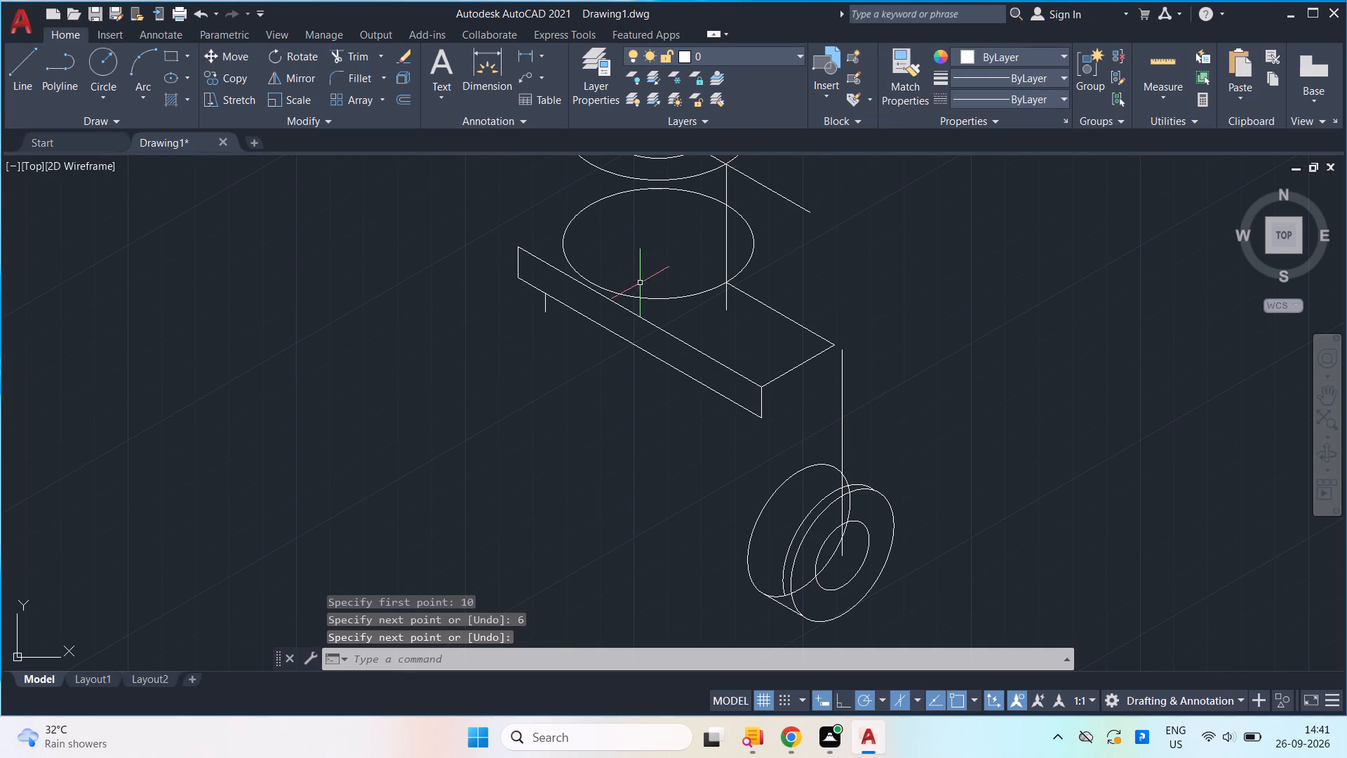
Draw a 6-unit-radius isocircle centred on the lower end of the short vertical line below the plate's edge.
{"action": "scroll", "coordinate": [563, 302], "scroll_direction": "up", "scroll_amount": 1}
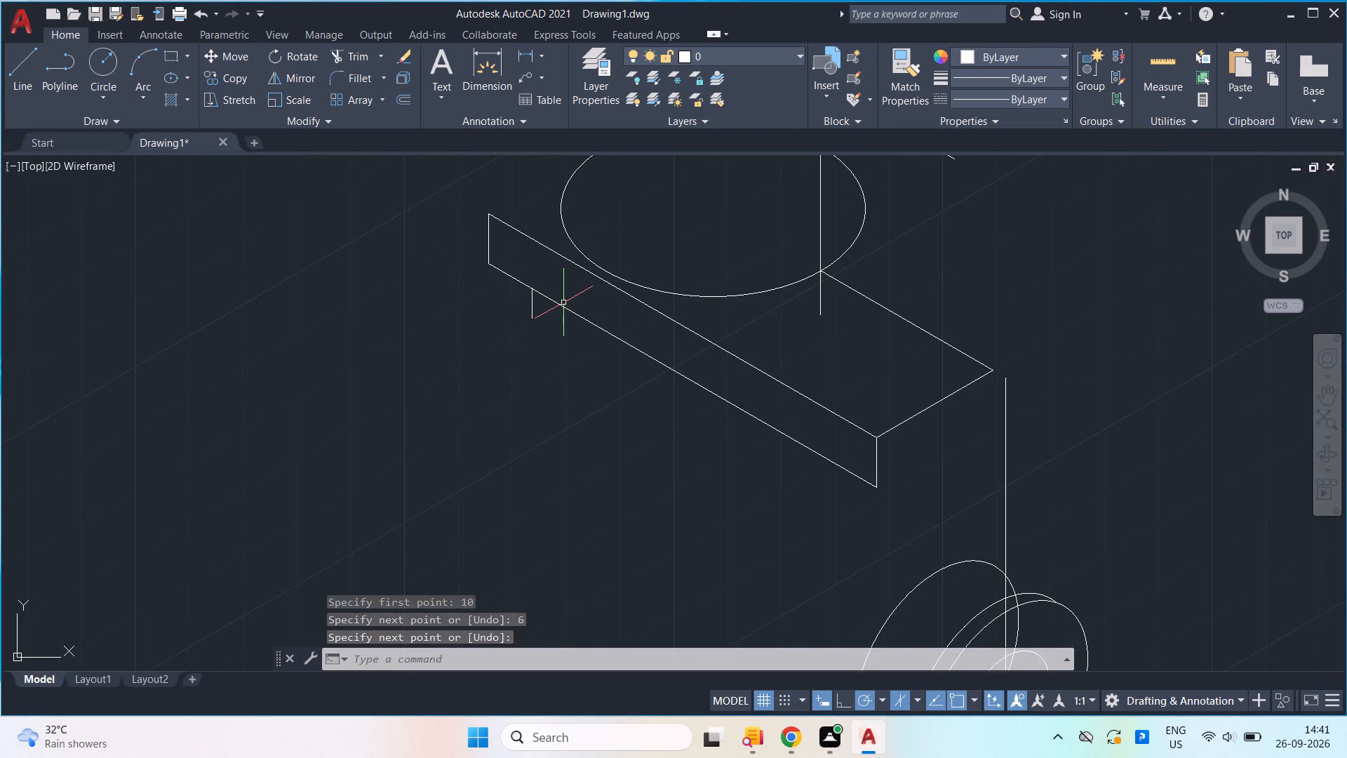
{"action": "key", "text": "e"}
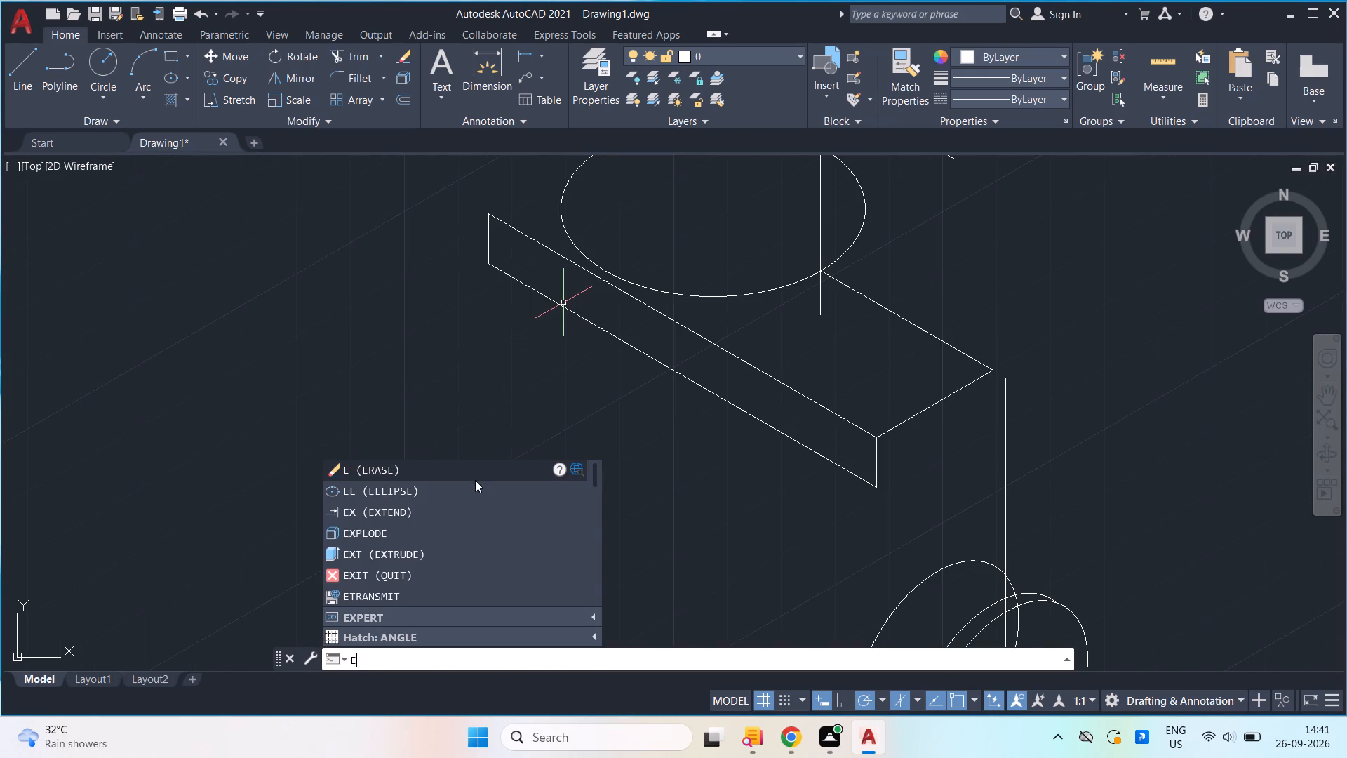
{"action": "left_click", "coordinate": [474, 484]}
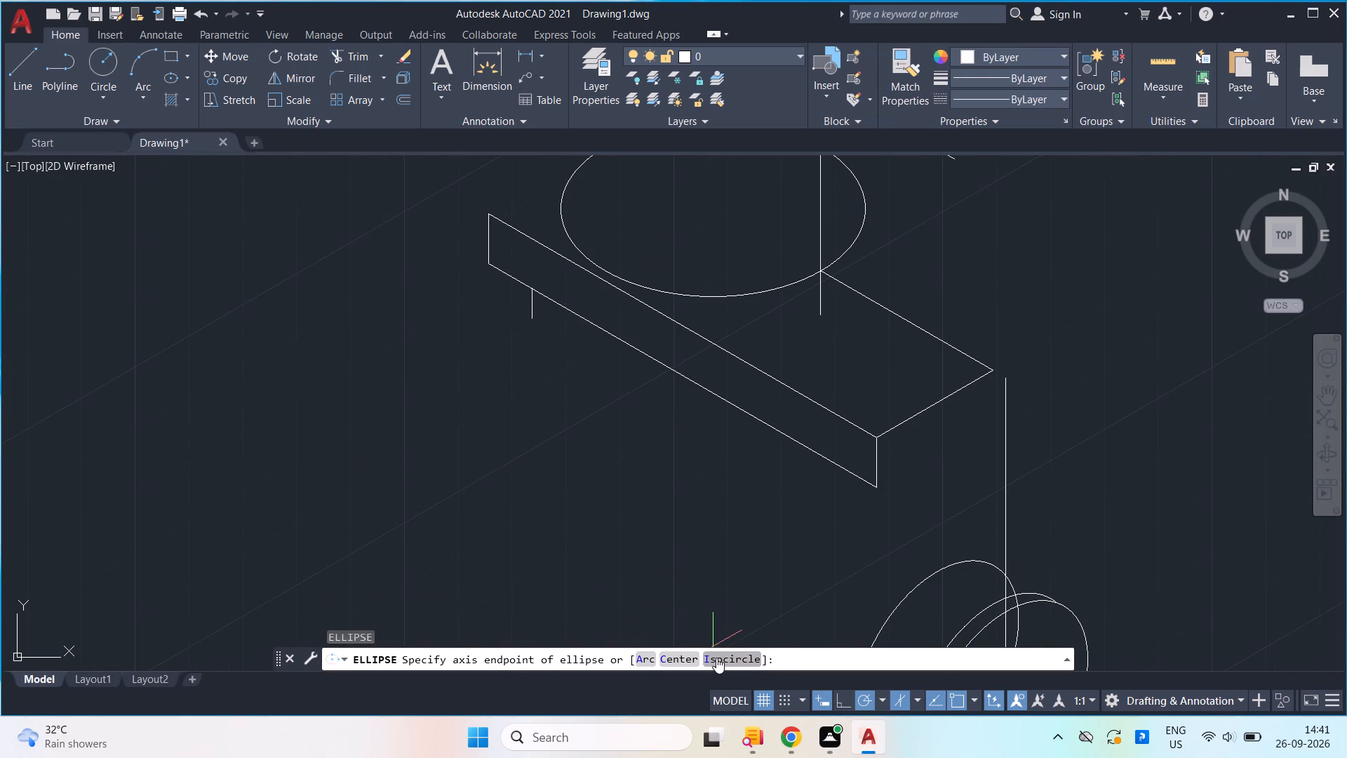
{"action": "left_click", "coordinate": [716, 658]}
{"action": "left_click", "coordinate": [549, 661]}
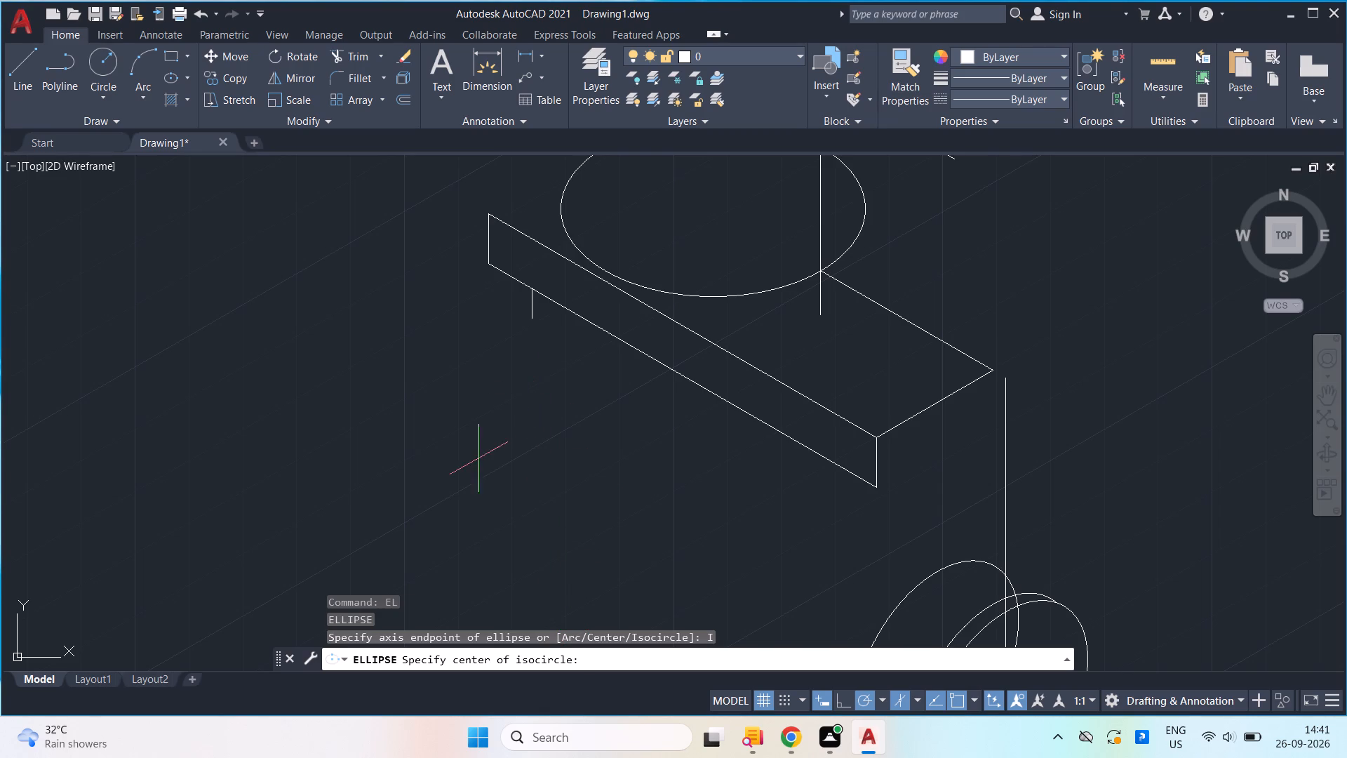
{"action": "left_click", "coordinate": [529, 323]}
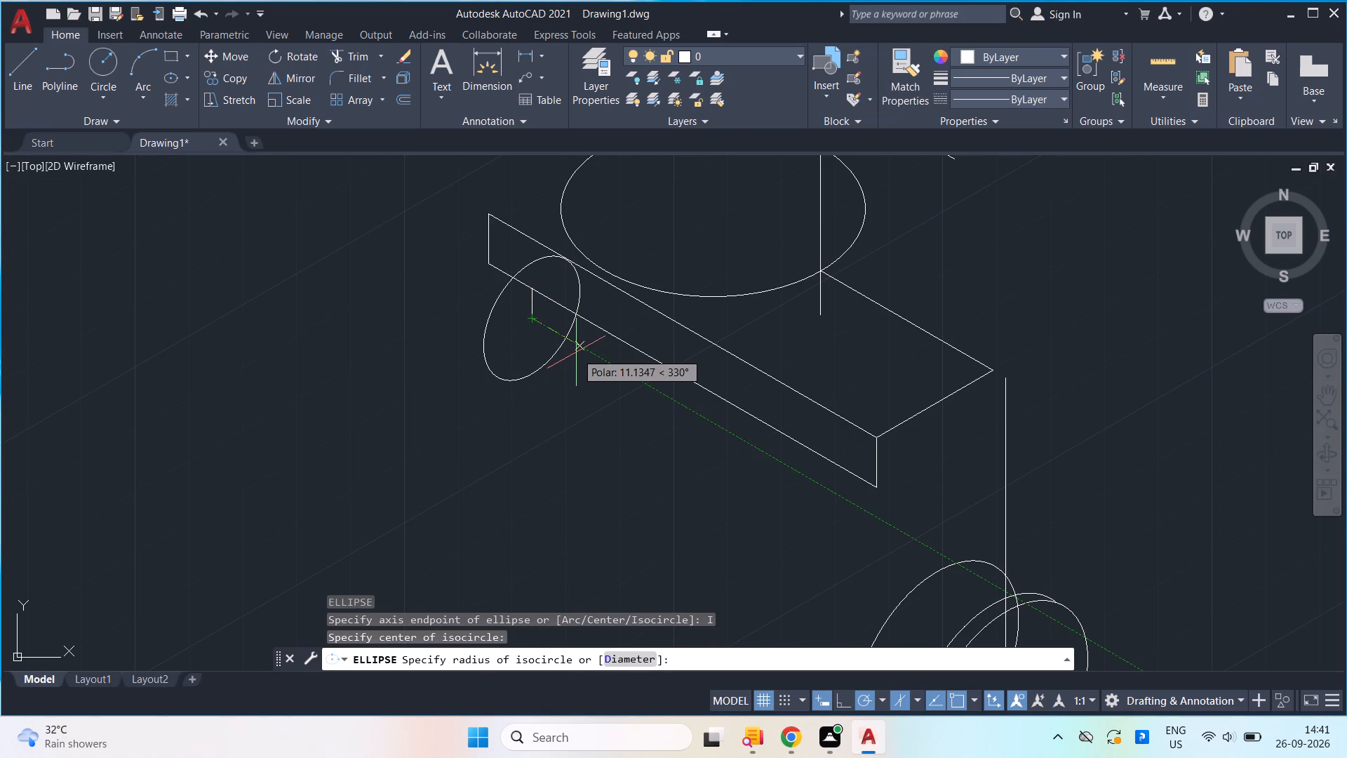
{"action": "key", "text": "6"}
{"action": "key", "text": "Return"}
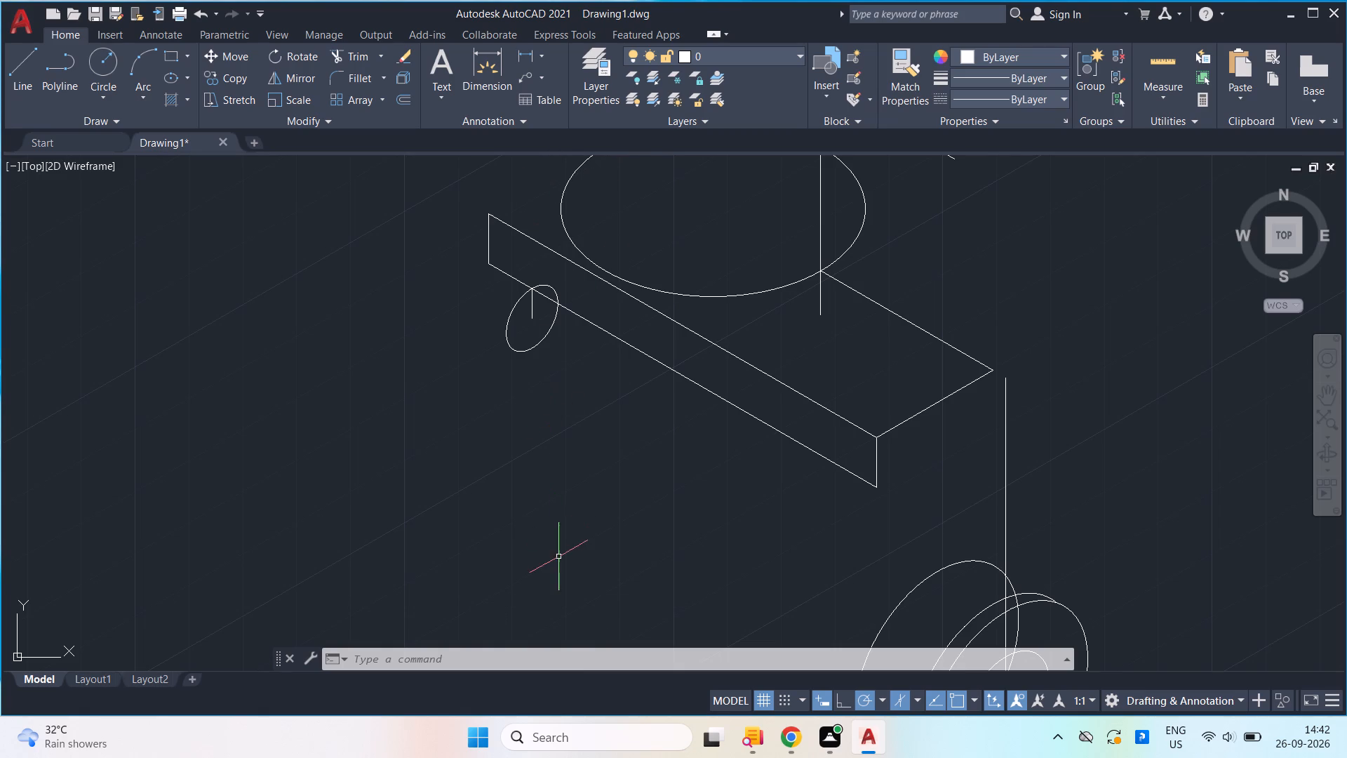
Copy the complete boss, with its four isocircles and connecting line, 84 units at 150° from the front isocircle's centre.
{"action": "scroll", "coordinate": [594, 500], "scroll_direction": "down", "scroll_amount": 2}
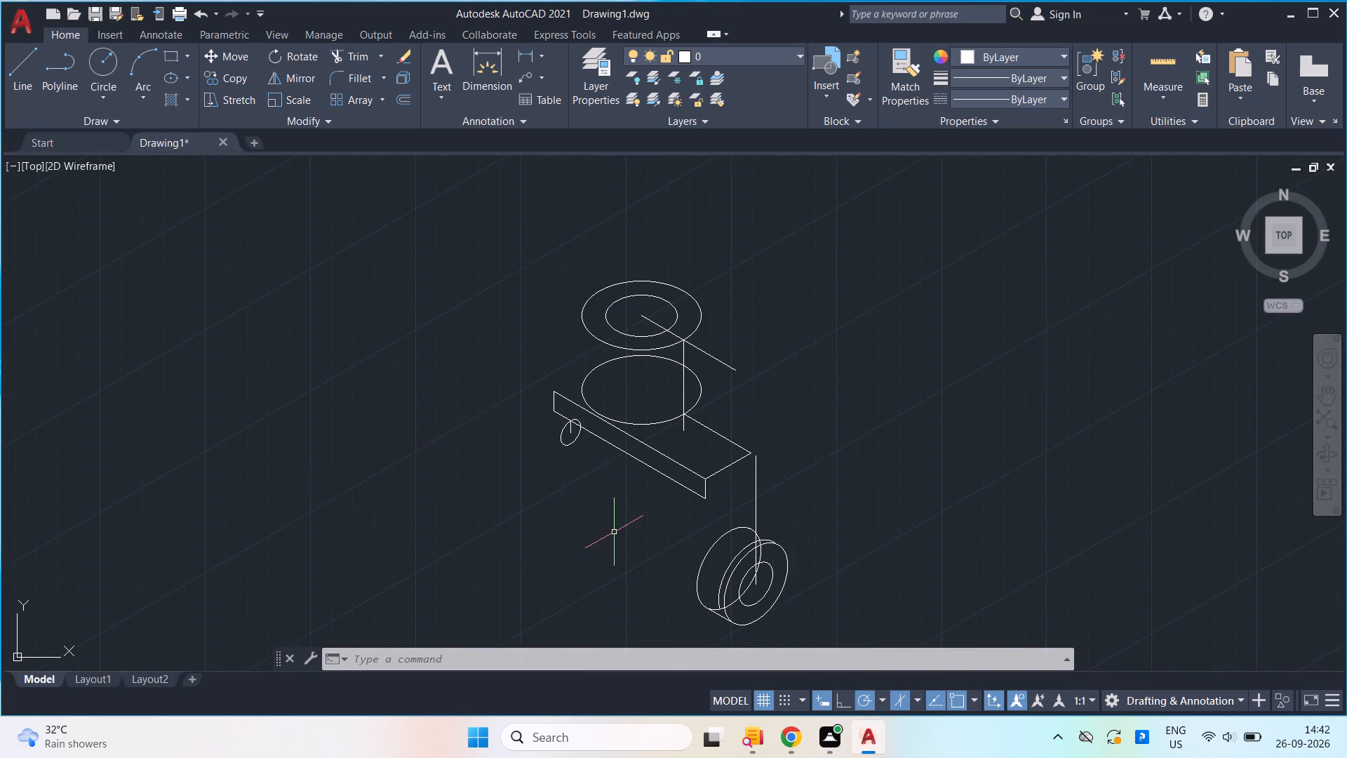
{"action": "middle_click_drag", "start_coordinate": [631, 405], "coordinate": [621, 383]}
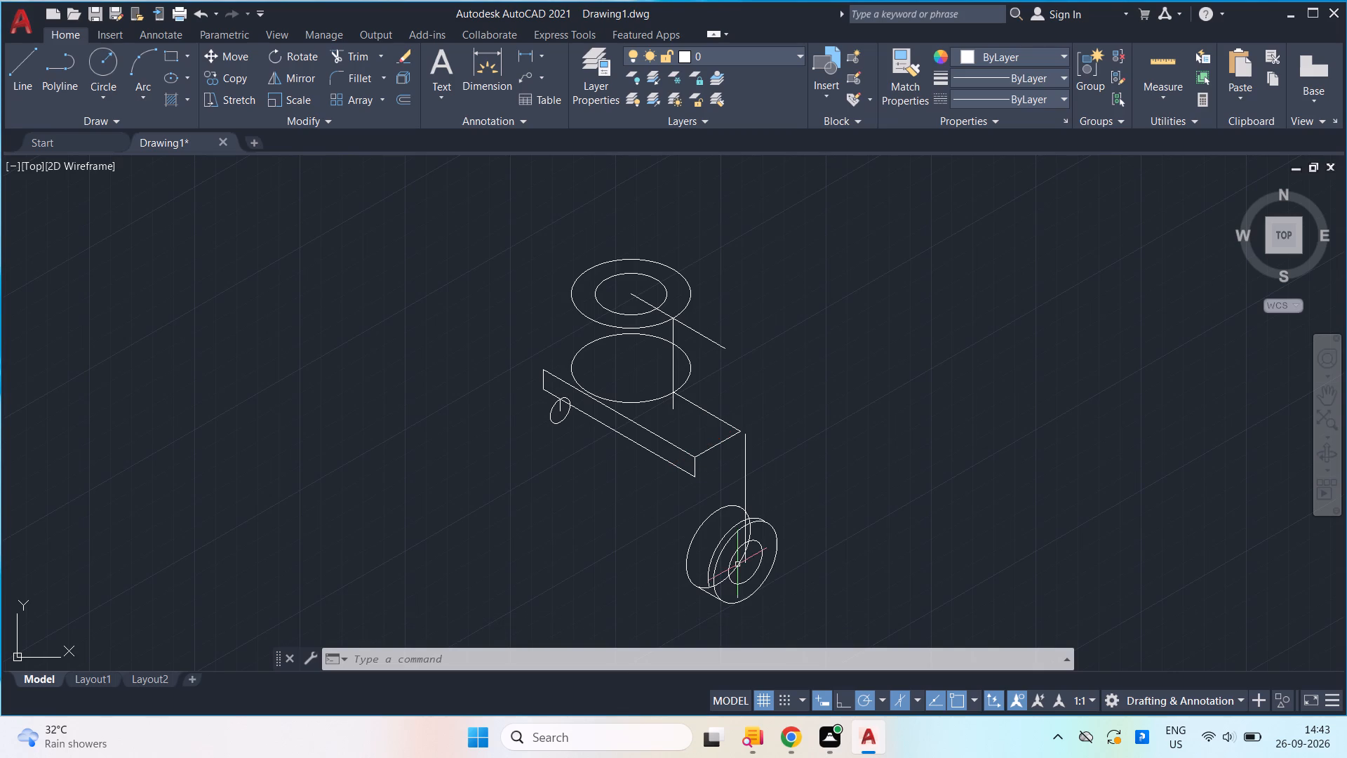
{"action": "scroll", "coordinate": [742, 572], "scroll_direction": "up", "scroll_amount": 3}
{"action": "middle_click_drag", "start_coordinate": [735, 575], "coordinate": [740, 483]}
{"action": "scroll", "coordinate": [735, 575], "scroll_direction": "down", "scroll_amount": 1}
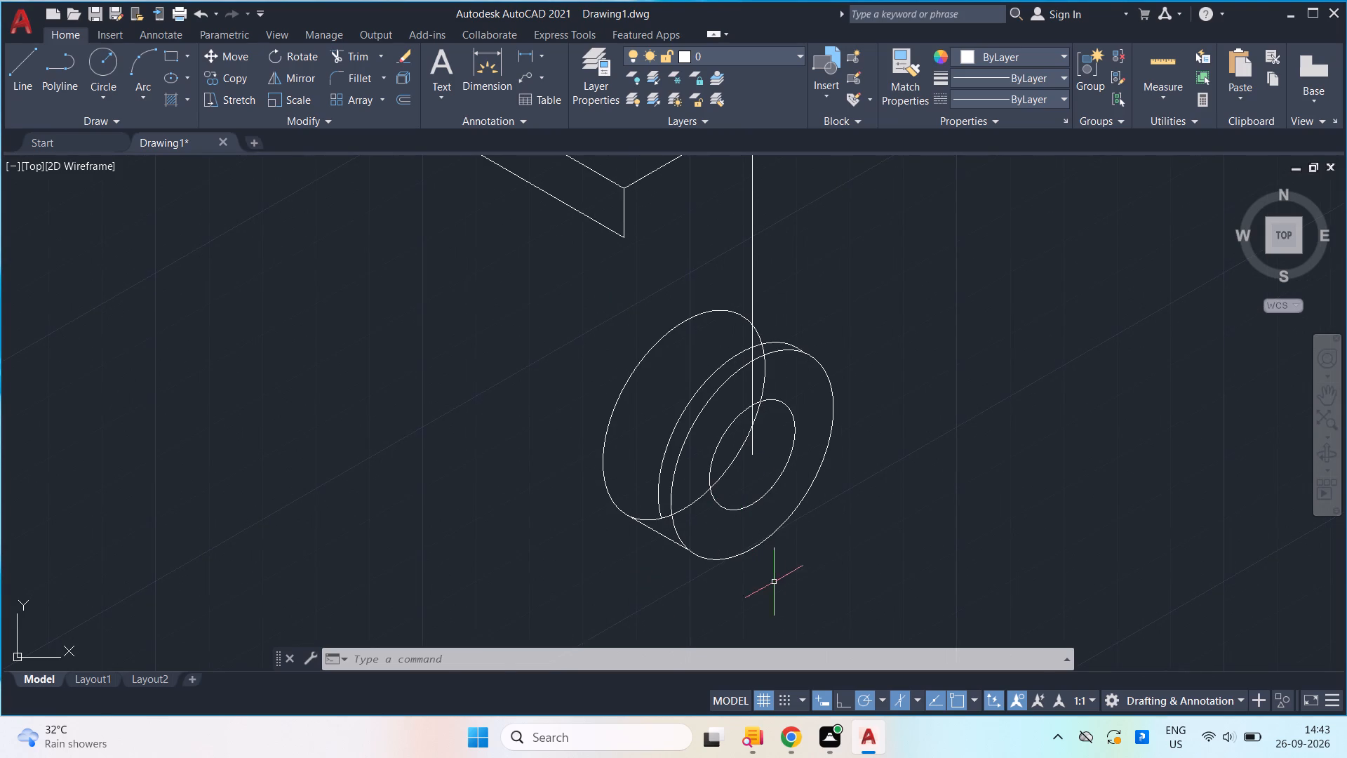
{"action": "left_click_drag", "start_coordinate": [775, 591], "coordinate": [752, 576]}
{"action": "left_click", "coordinate": [539, 460]}
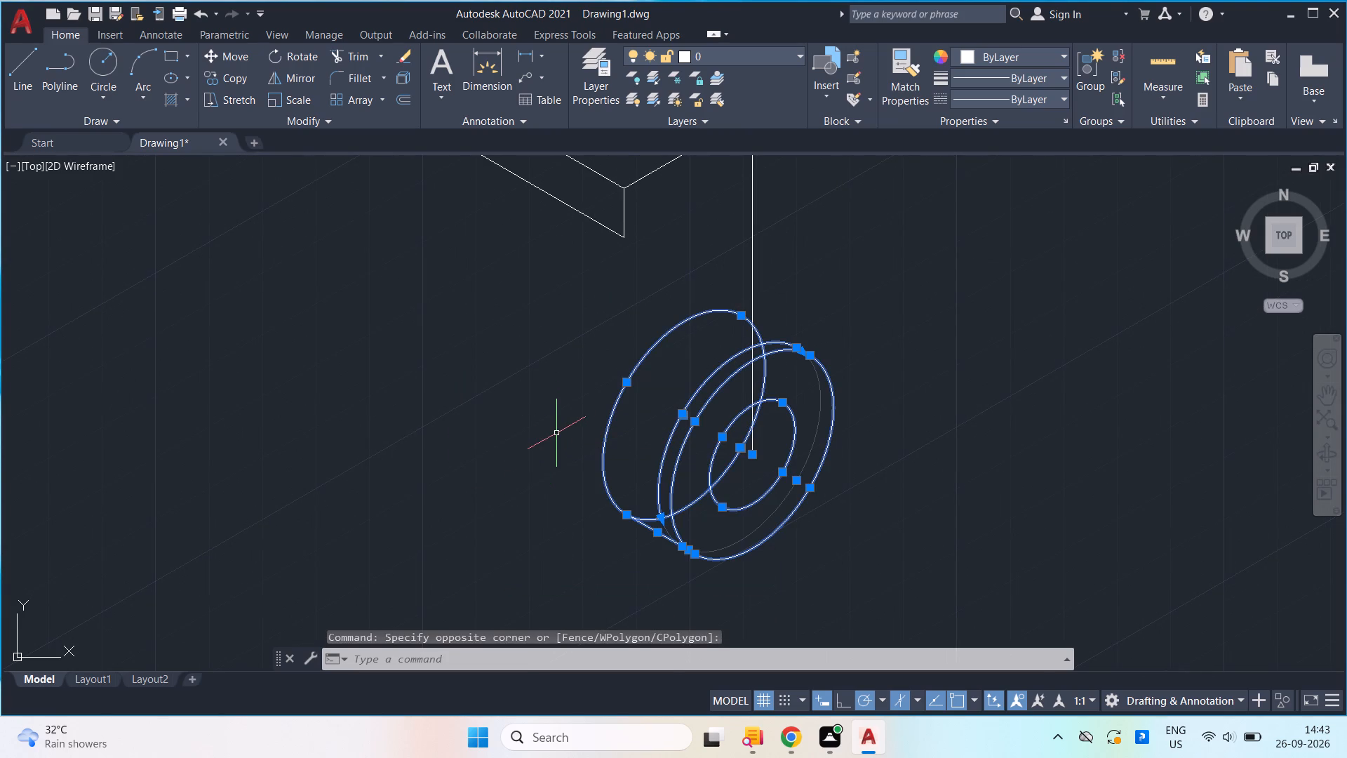
{"action": "type", "text": "co"}
{"action": "key", "text": "Return"}
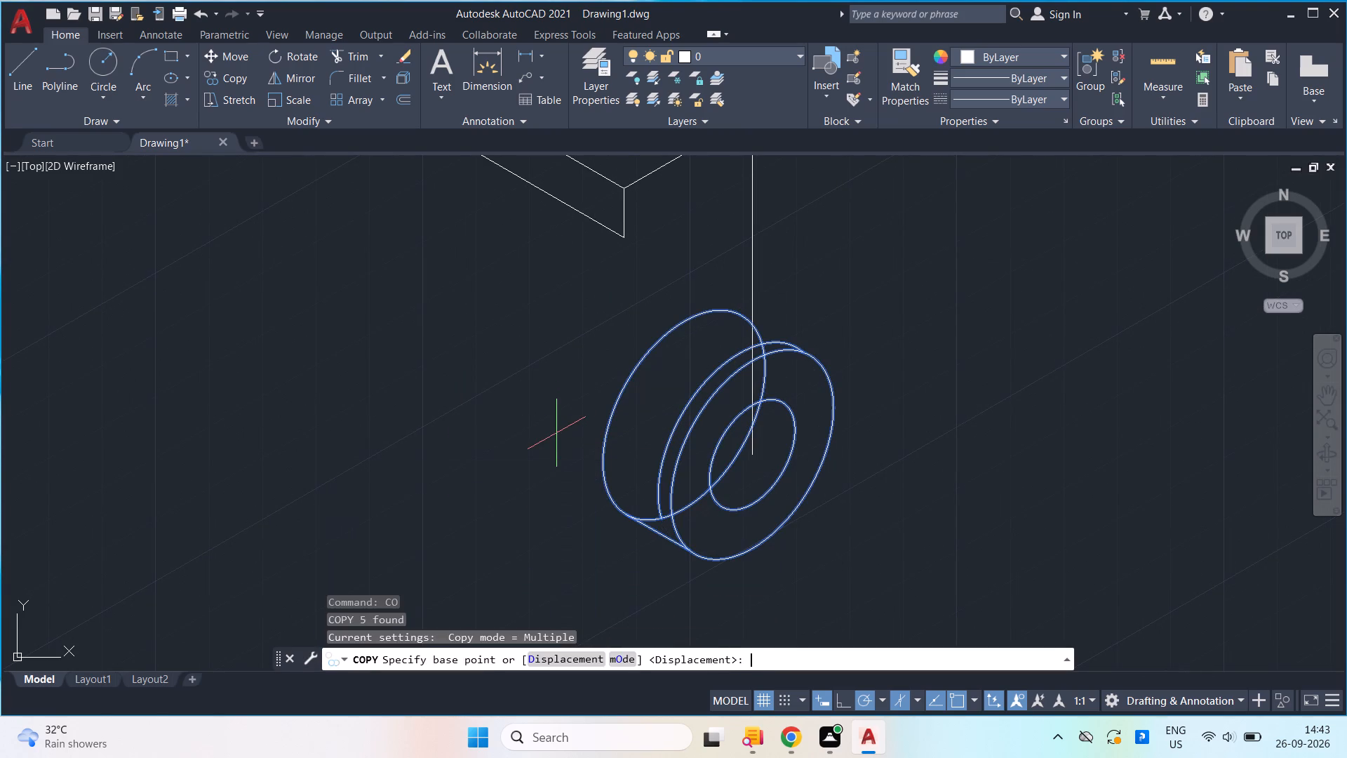
{"action": "left_click", "coordinate": [753, 454]}
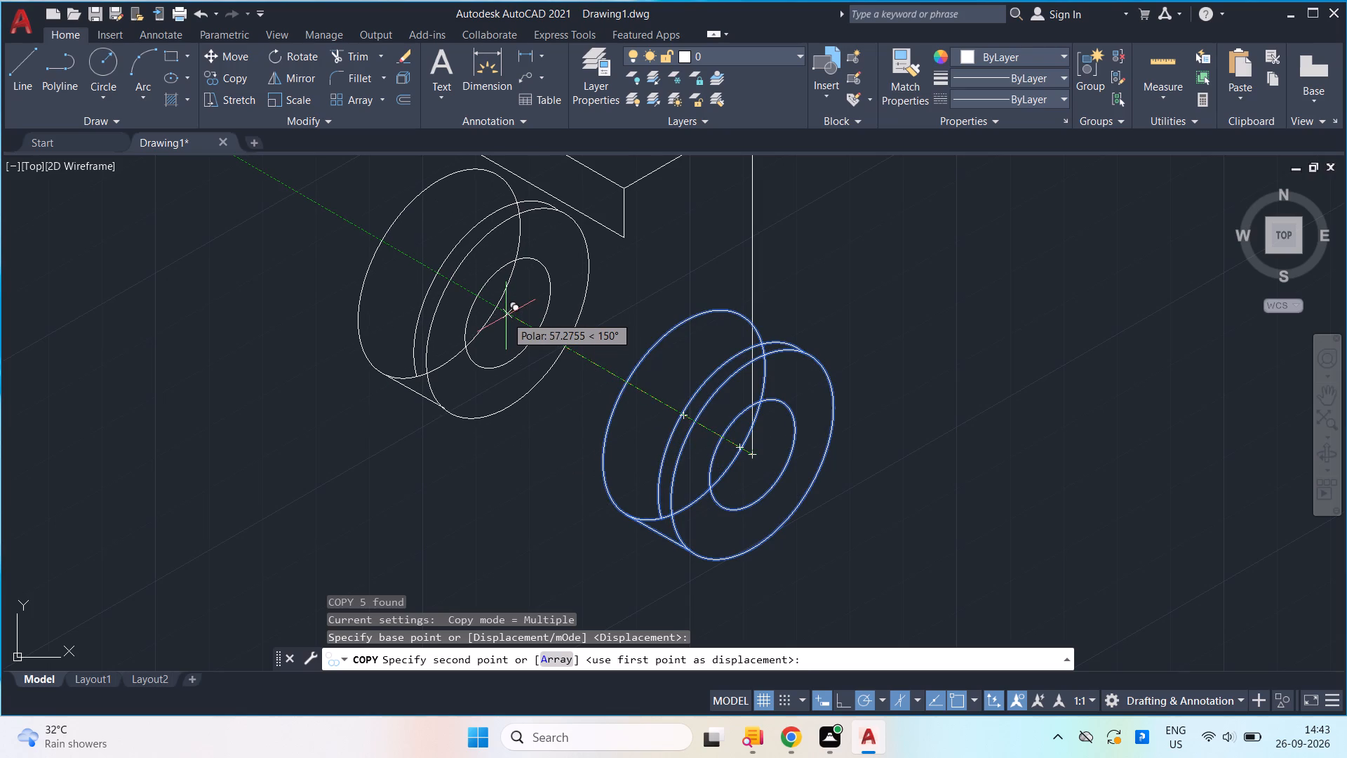
{"action": "type", "text": "84"}
{"action": "key", "text": "Return"}
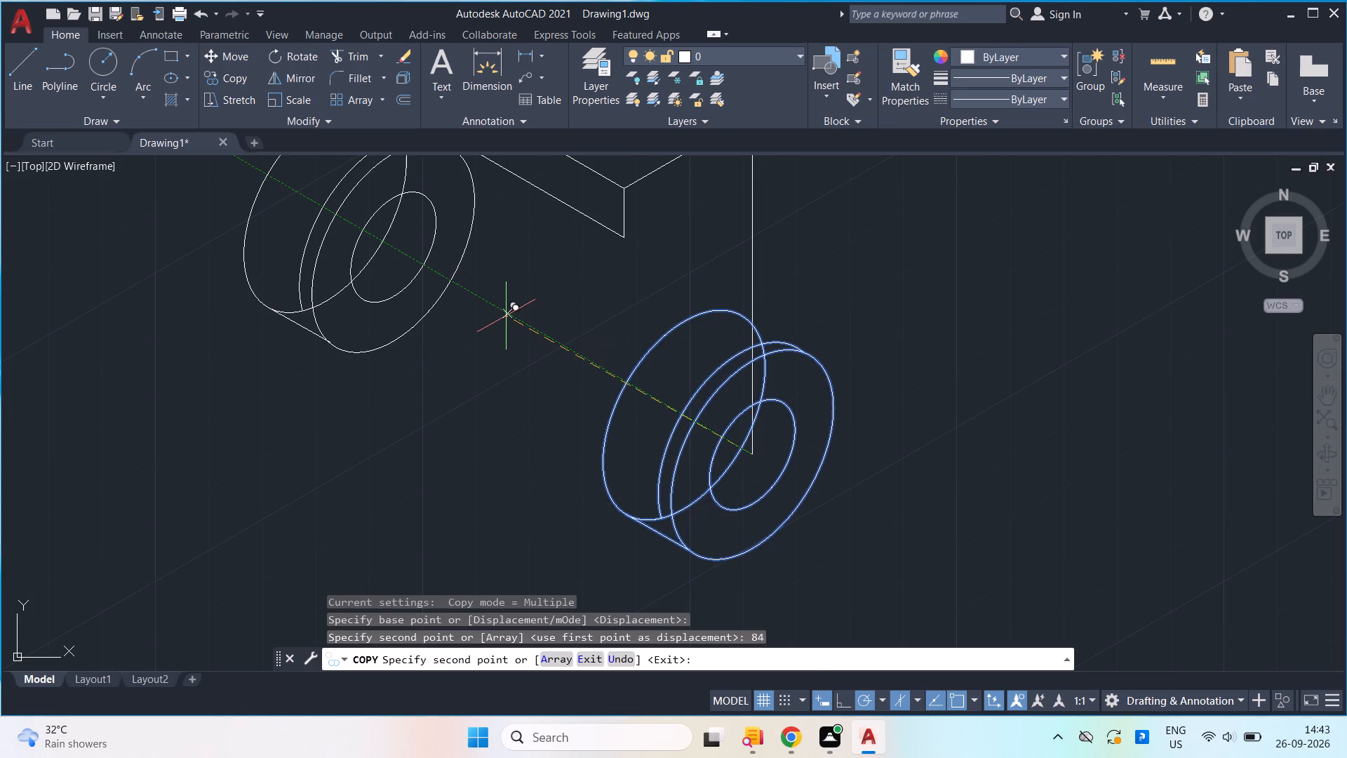
{"action": "scroll", "coordinate": [506, 316], "scroll_direction": "down", "scroll_amount": 2}
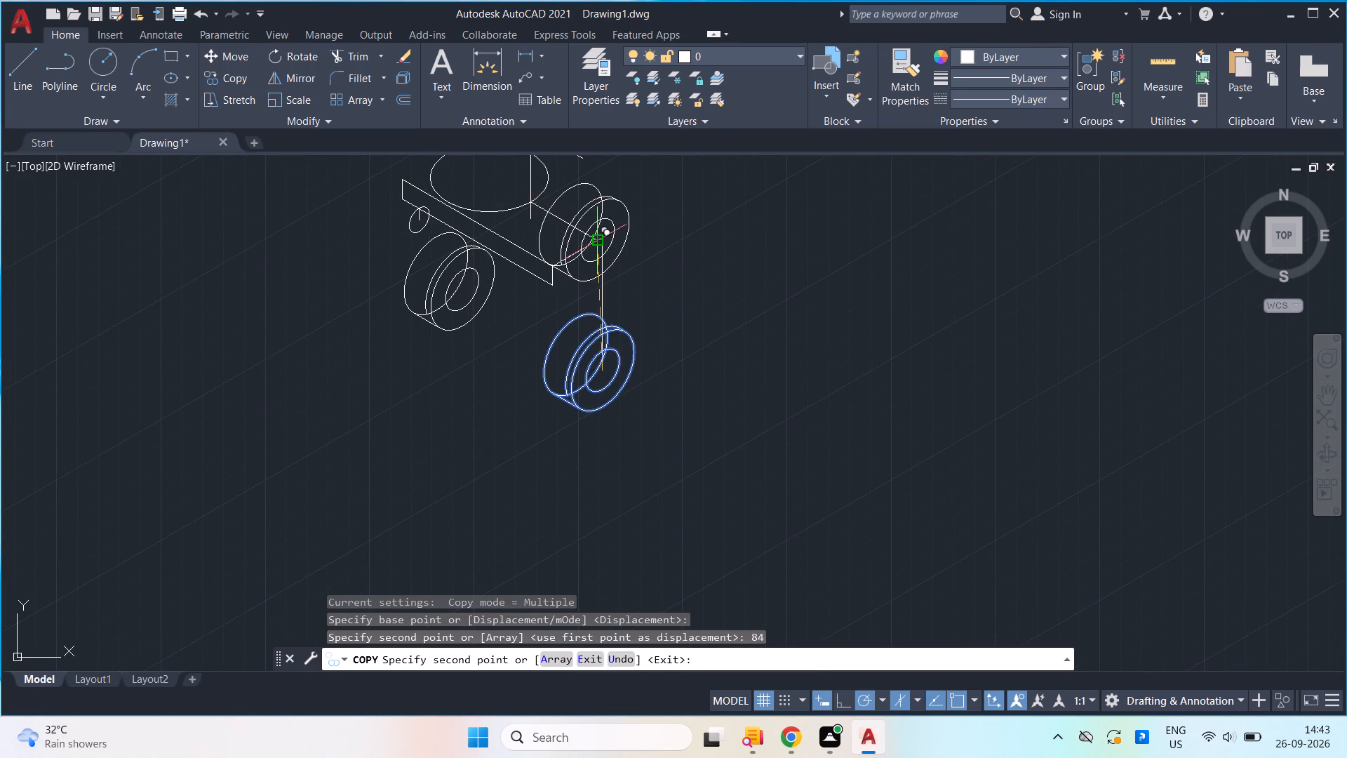
{"action": "key", "text": "space"}
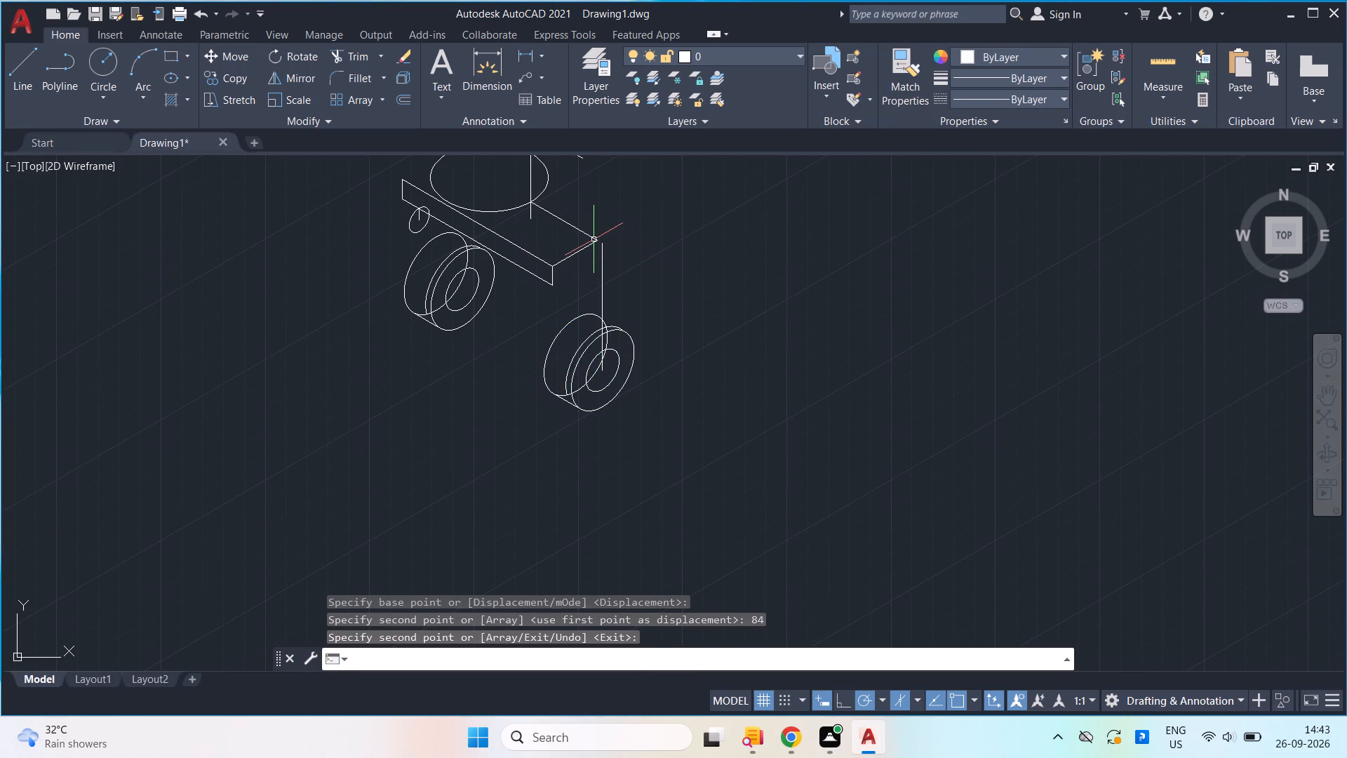
Draw a slanted line about 32.4 units long from the copied boss's middle isocircle to the small isocircle's lower edge.
{"action": "key", "text": "l"}
{"action": "key", "text": "Return"}
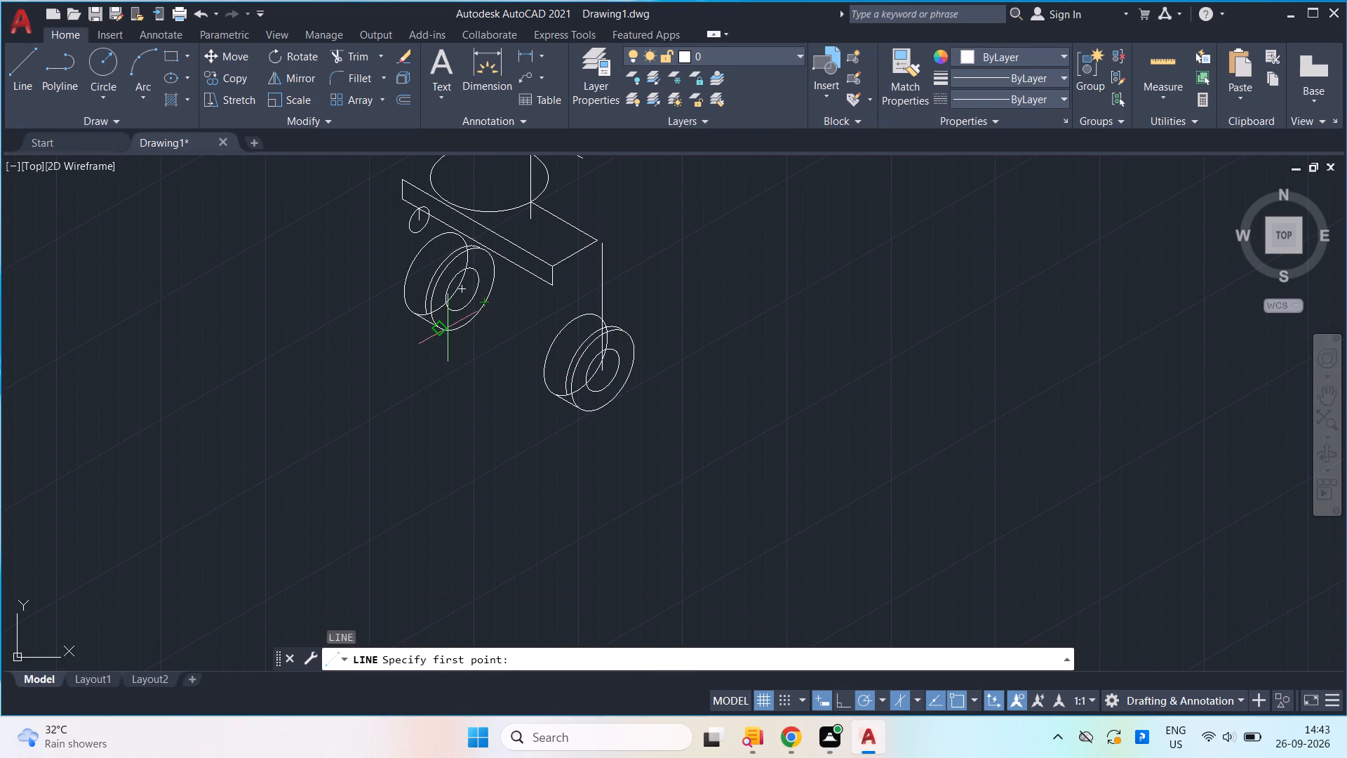
{"action": "scroll", "coordinate": [385, 297], "scroll_direction": "up", "scroll_amount": 1}
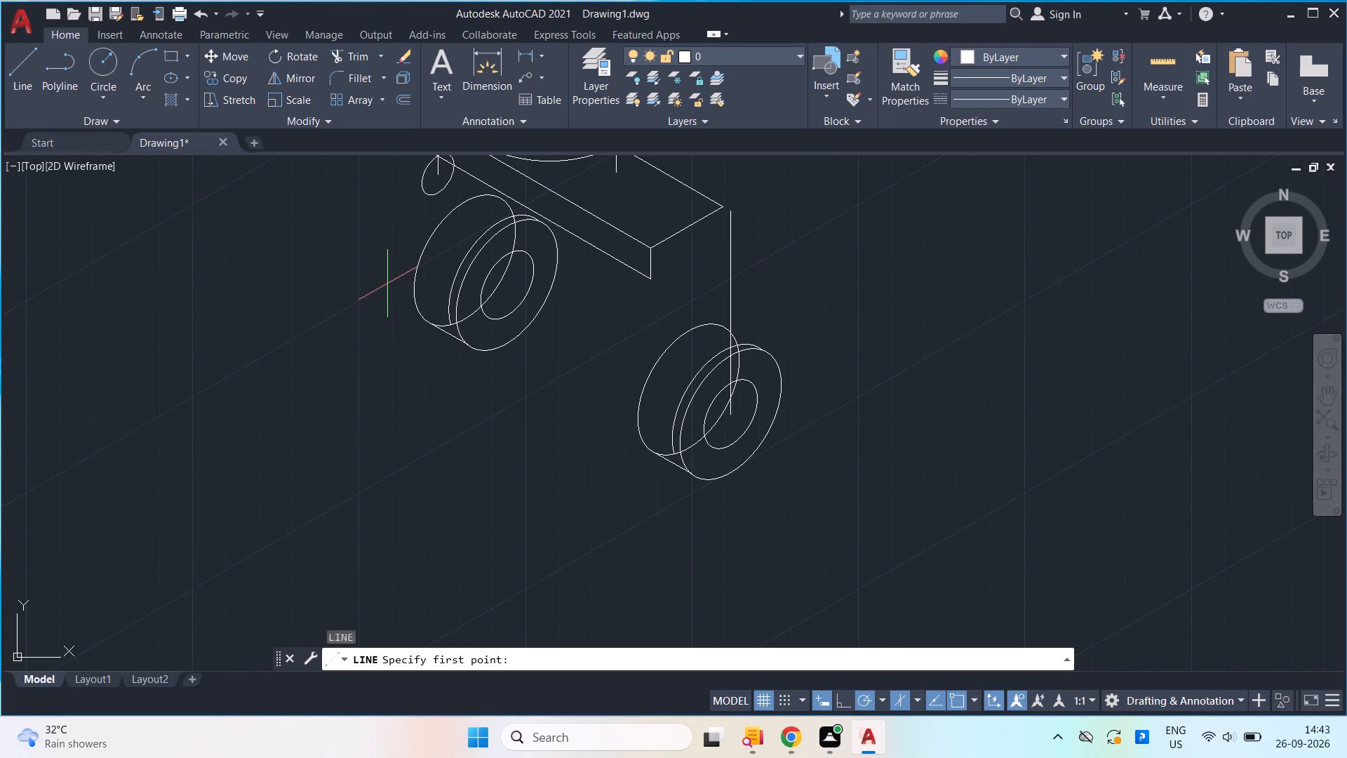
{"action": "scroll", "coordinate": [400, 286], "scroll_direction": "up", "scroll_amount": 1}
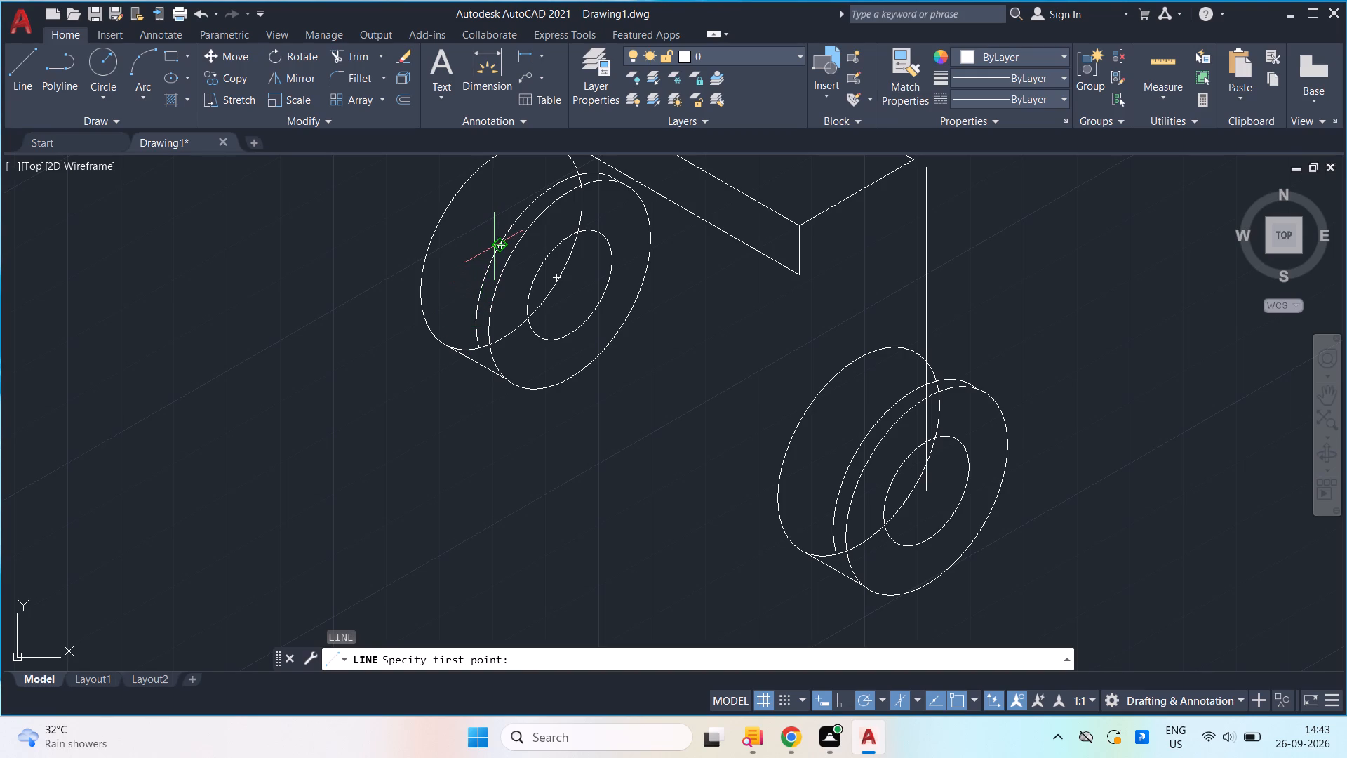
{"action": "middle_click_drag", "start_coordinate": [485, 262], "coordinate": [485, 264]}
{"action": "middle_click_drag", "start_coordinate": [485, 264], "coordinate": [444, 434]}
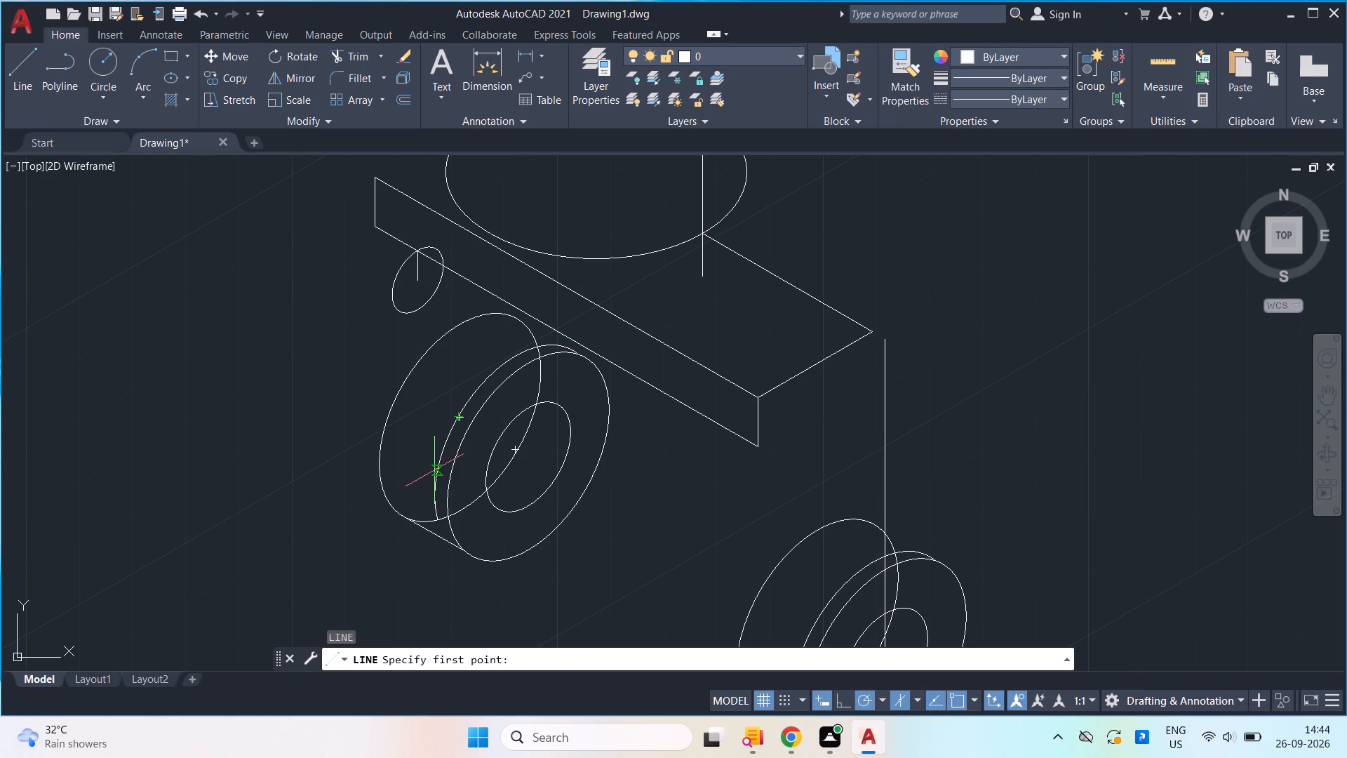
{"action": "left_click", "coordinate": [434, 470]}
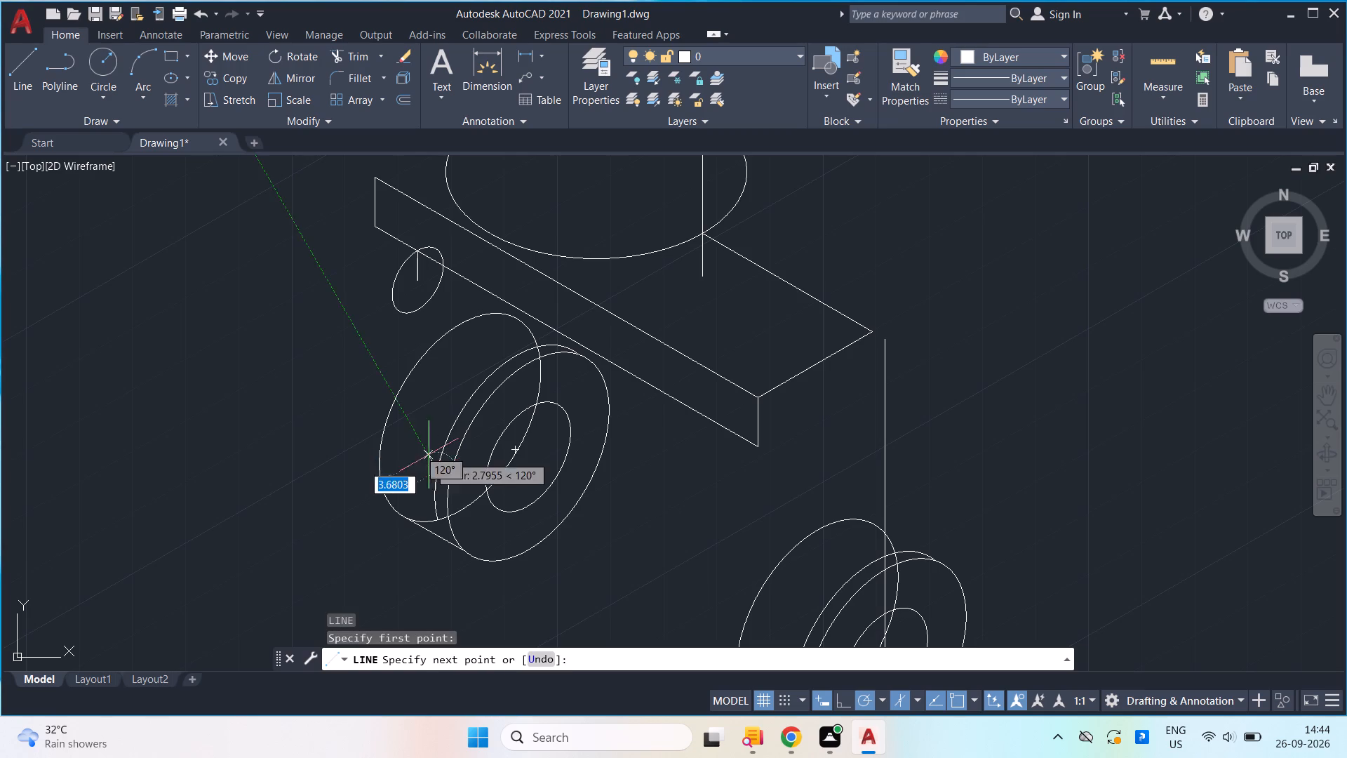
{"action": "left_click", "coordinate": [395, 317]}
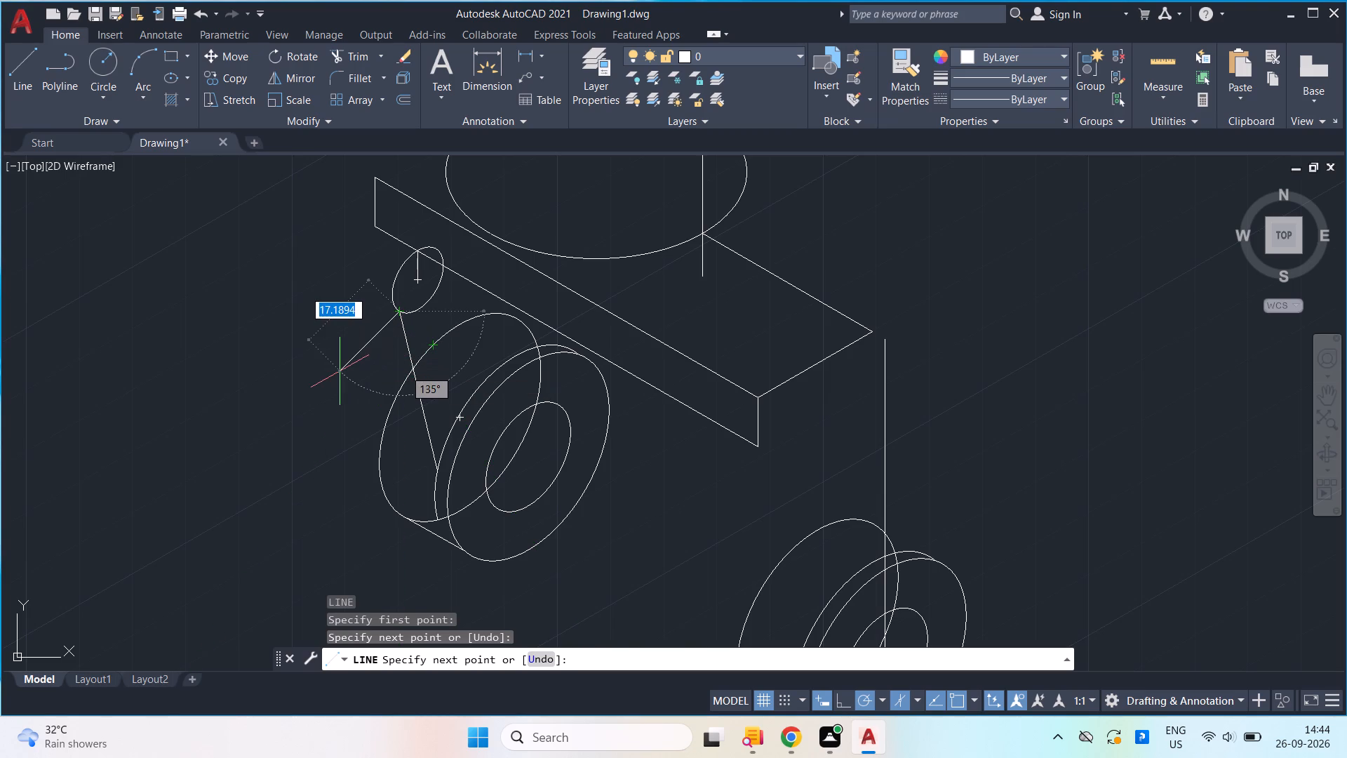
{"action": "key", "text": "Escape"}
Trim the small isocircle to its outer arc between the plate edge and slanted line, and remove the short vertical centre line.
{"action": "type", "text": "tr"}
{"action": "key", "text": "Return"}
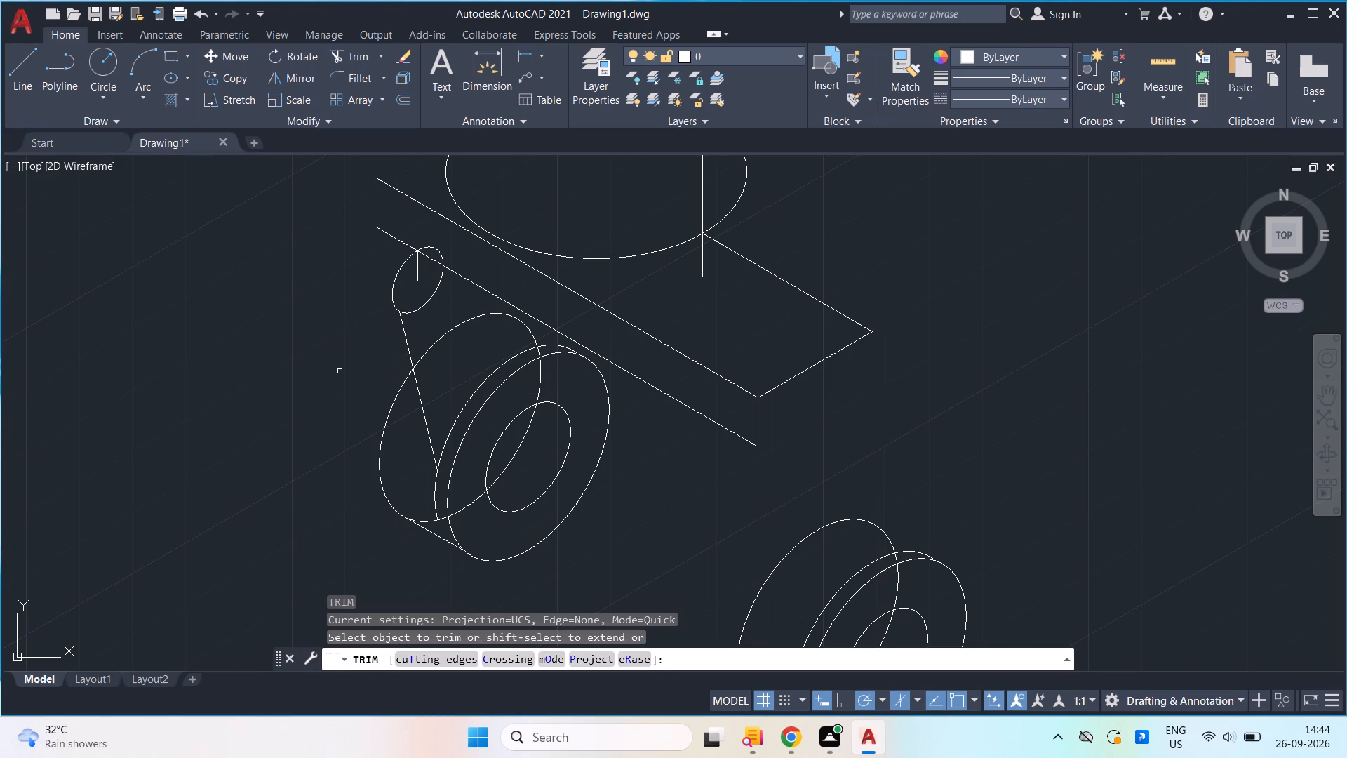
{"action": "left_click_drag", "start_coordinate": [422, 298], "coordinate": [436, 307]}
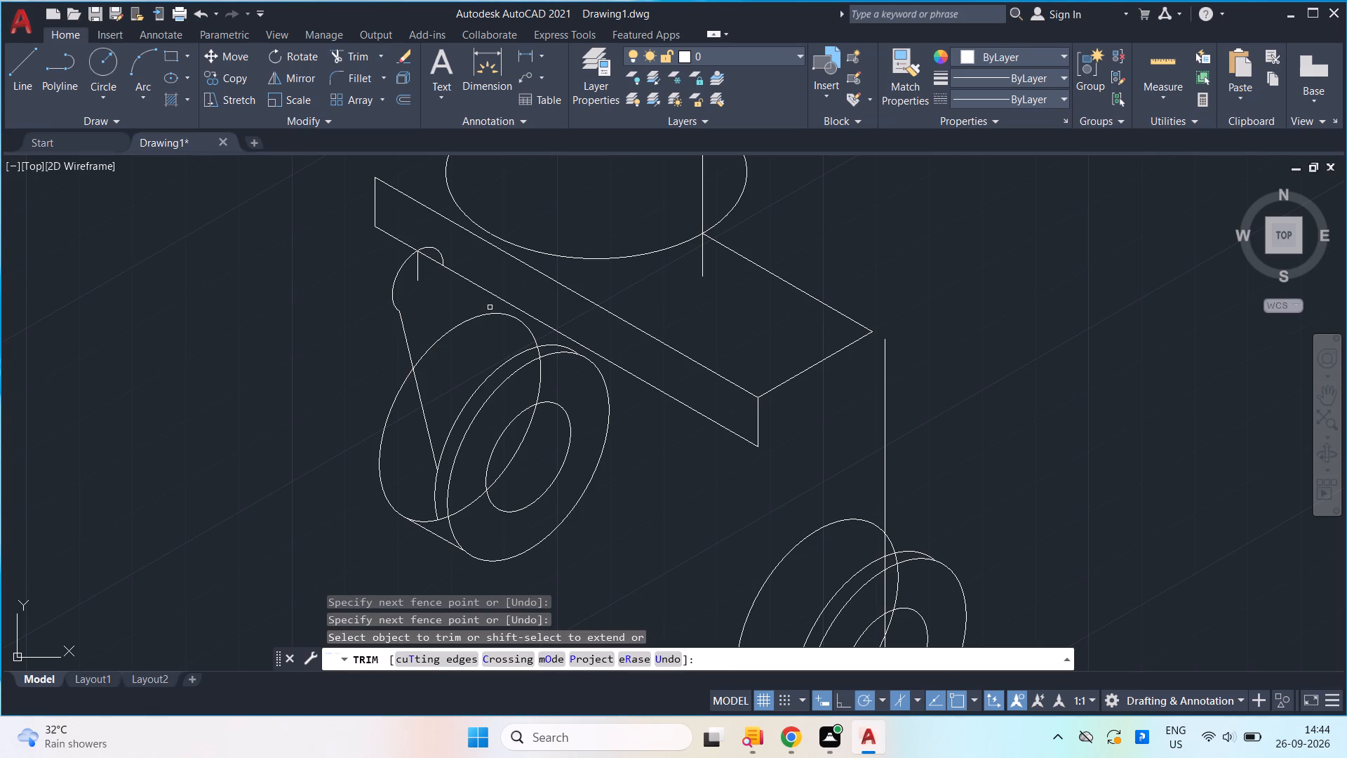
{"action": "left_click", "coordinate": [442, 253]}
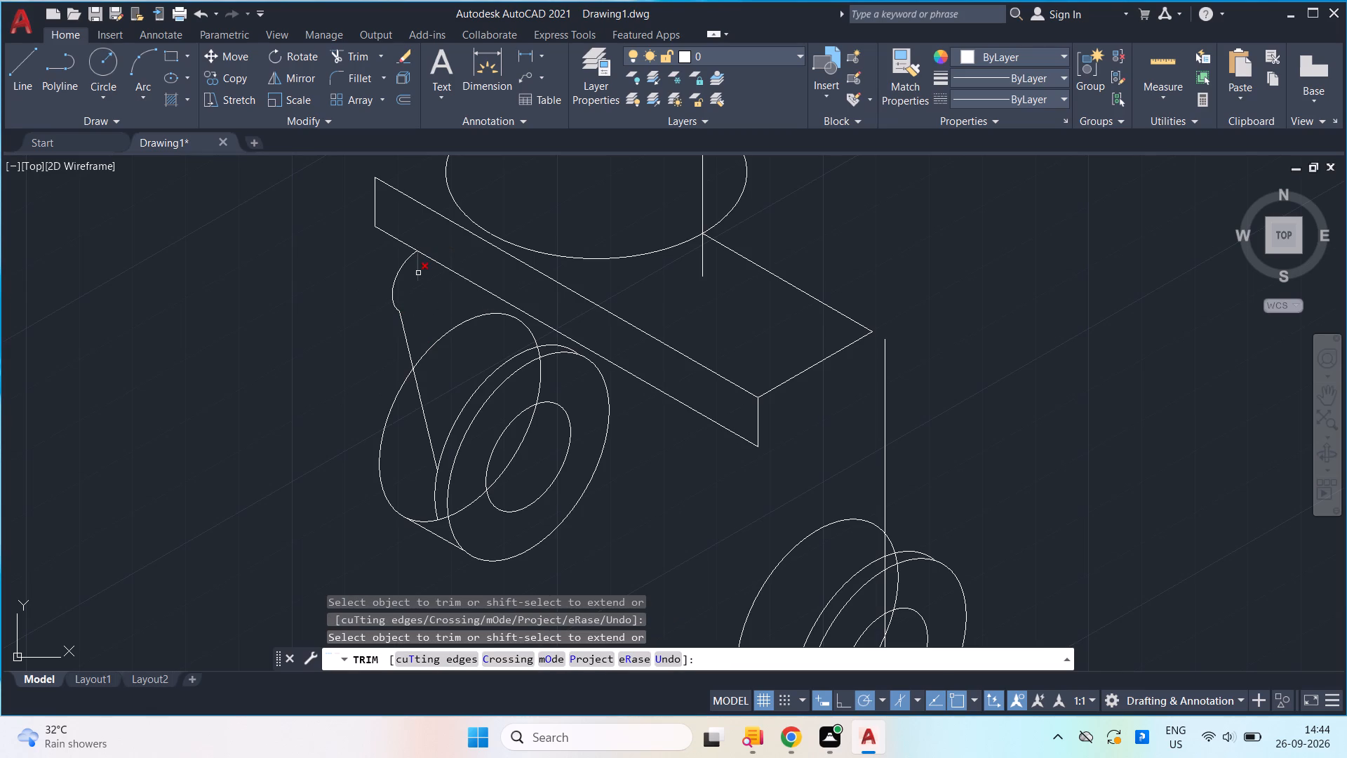
{"action": "left_click", "coordinate": [418, 273]}
{"action": "key", "text": "Escape"}
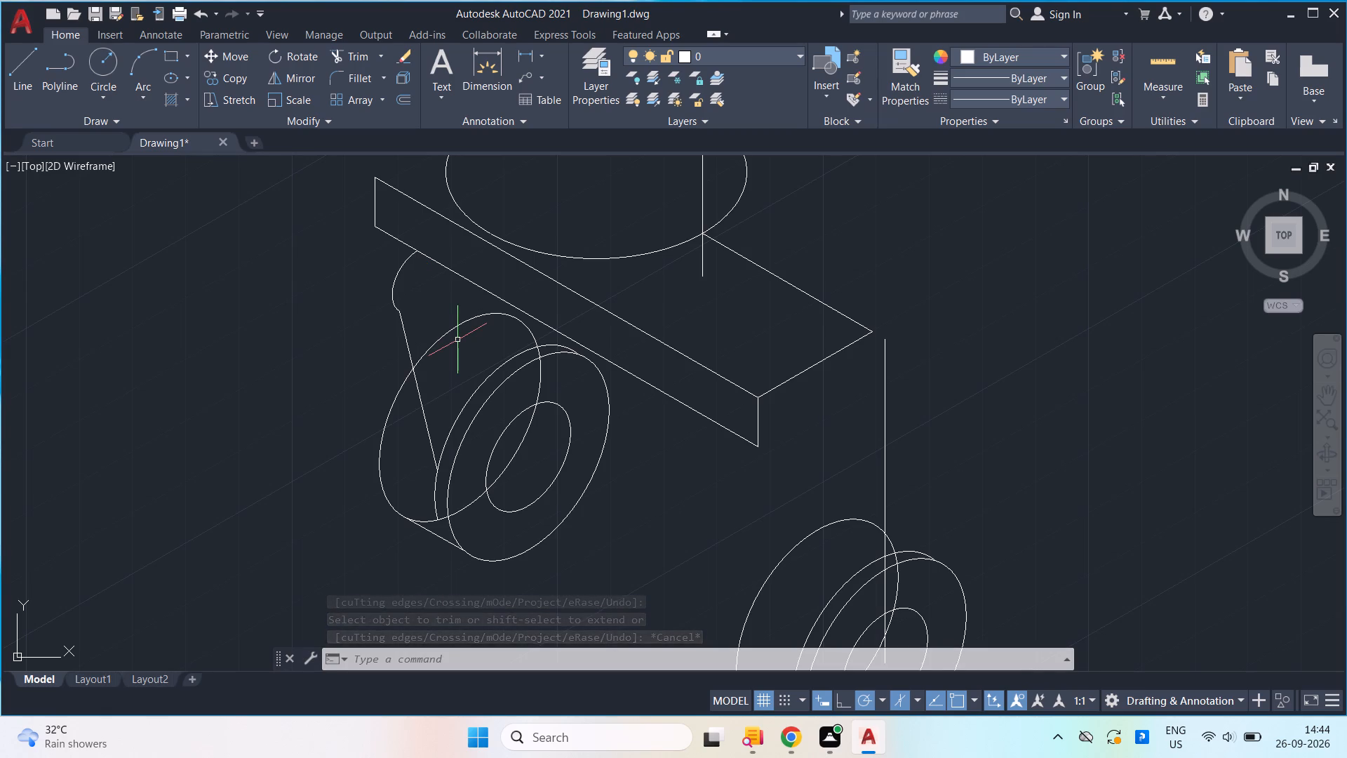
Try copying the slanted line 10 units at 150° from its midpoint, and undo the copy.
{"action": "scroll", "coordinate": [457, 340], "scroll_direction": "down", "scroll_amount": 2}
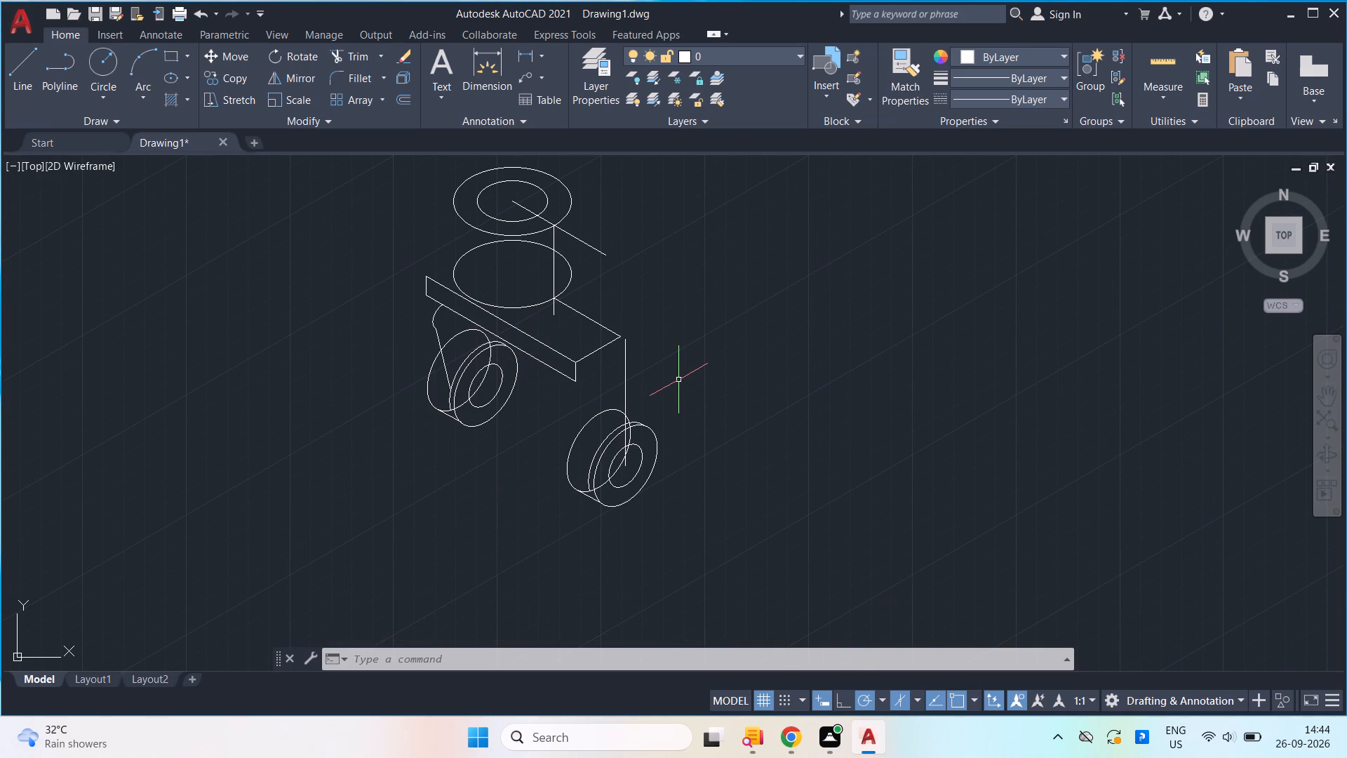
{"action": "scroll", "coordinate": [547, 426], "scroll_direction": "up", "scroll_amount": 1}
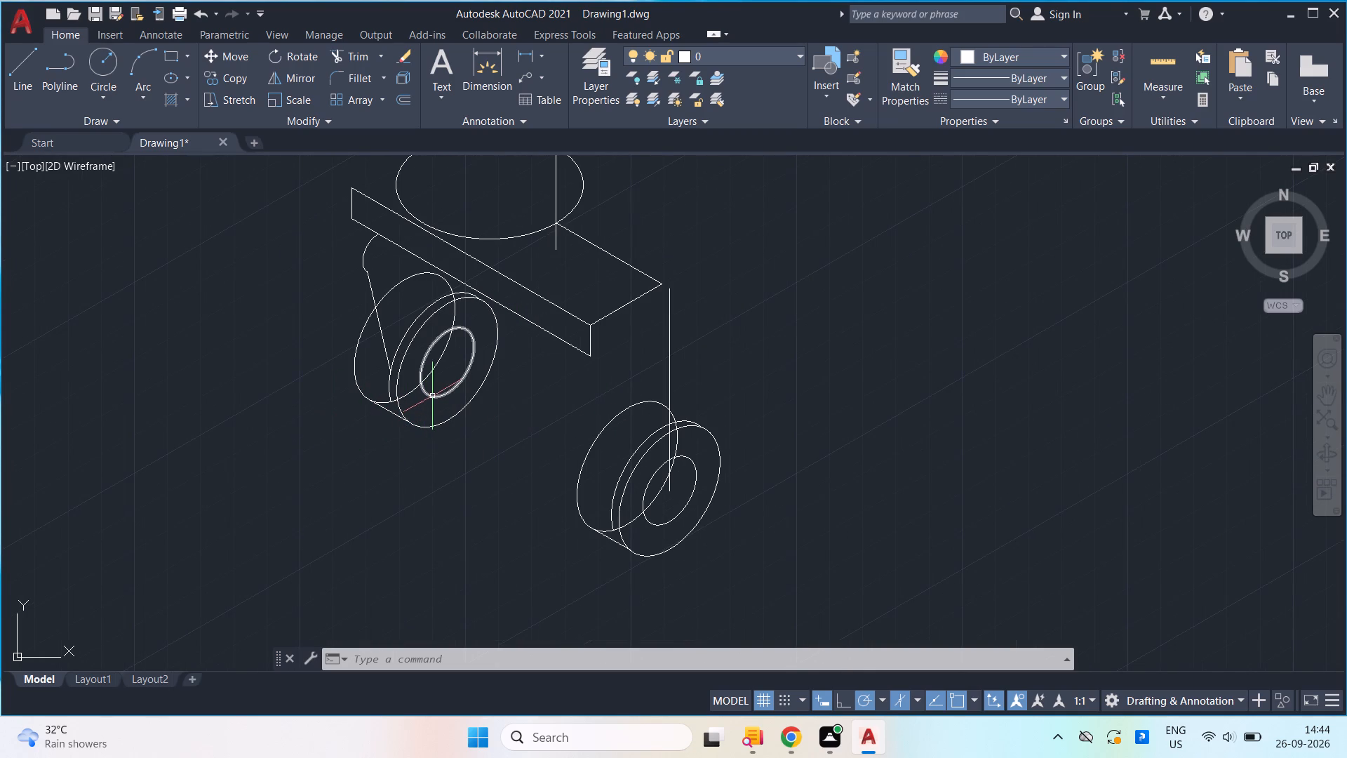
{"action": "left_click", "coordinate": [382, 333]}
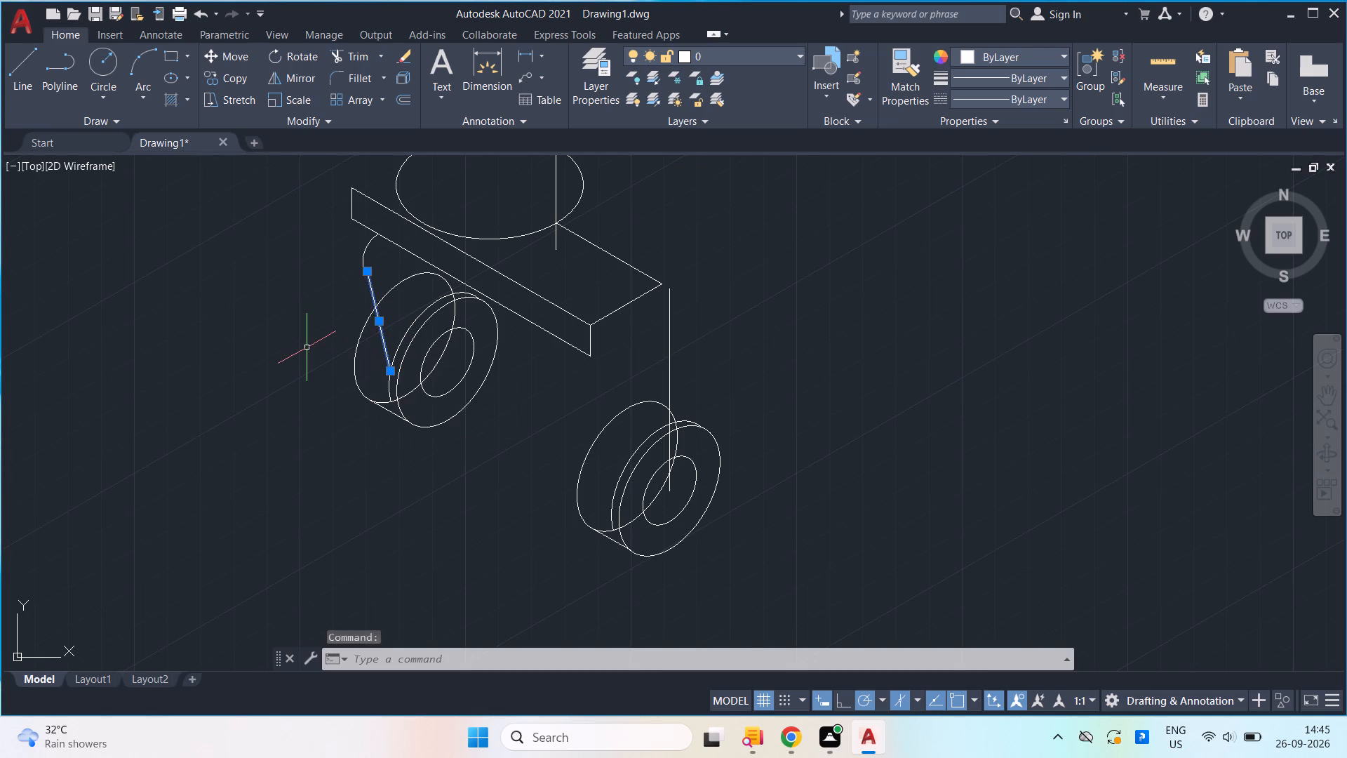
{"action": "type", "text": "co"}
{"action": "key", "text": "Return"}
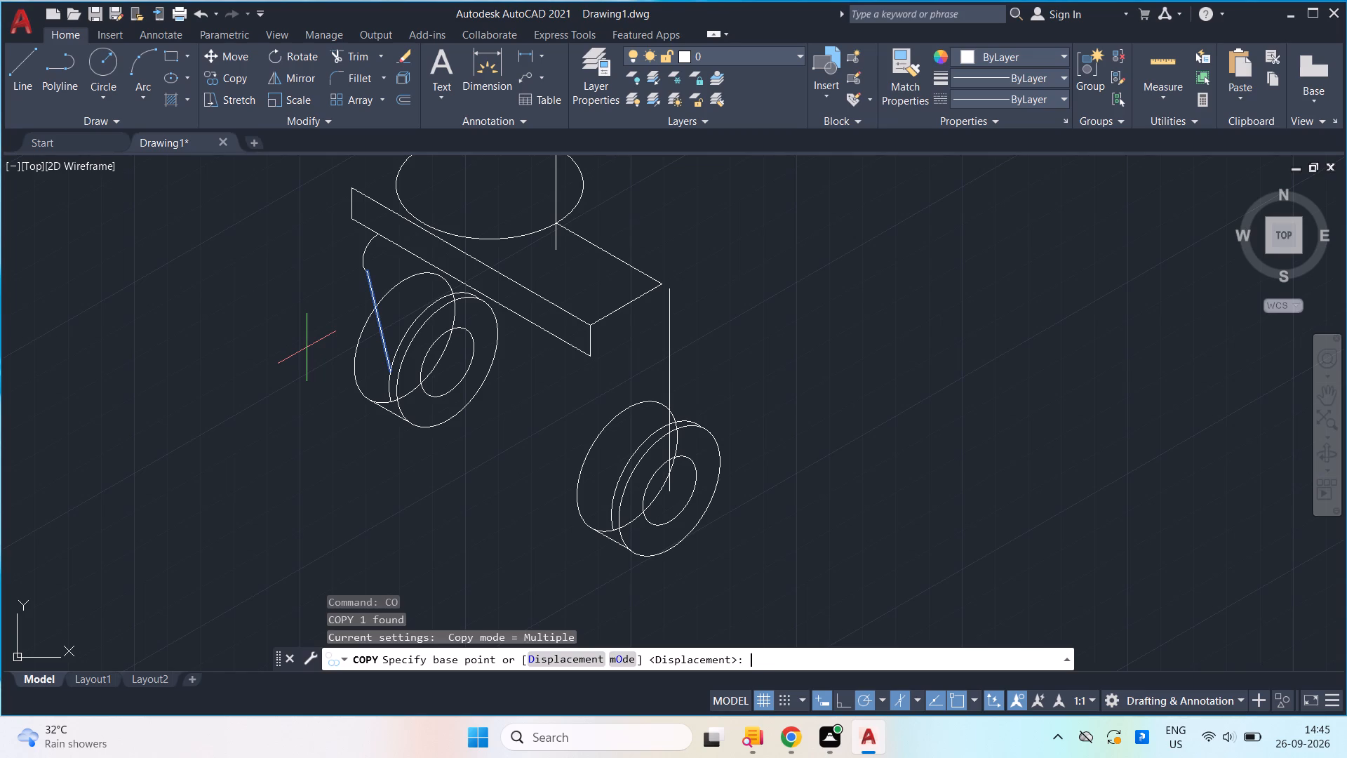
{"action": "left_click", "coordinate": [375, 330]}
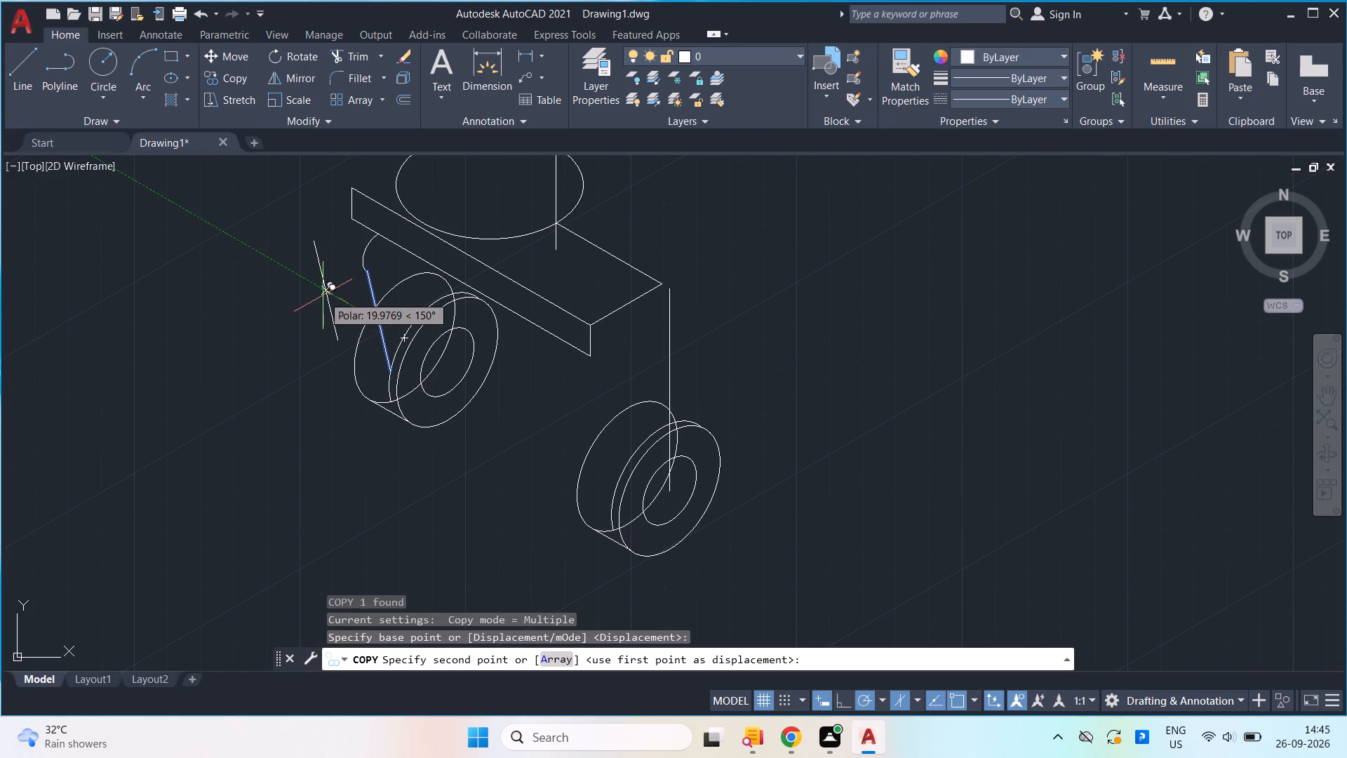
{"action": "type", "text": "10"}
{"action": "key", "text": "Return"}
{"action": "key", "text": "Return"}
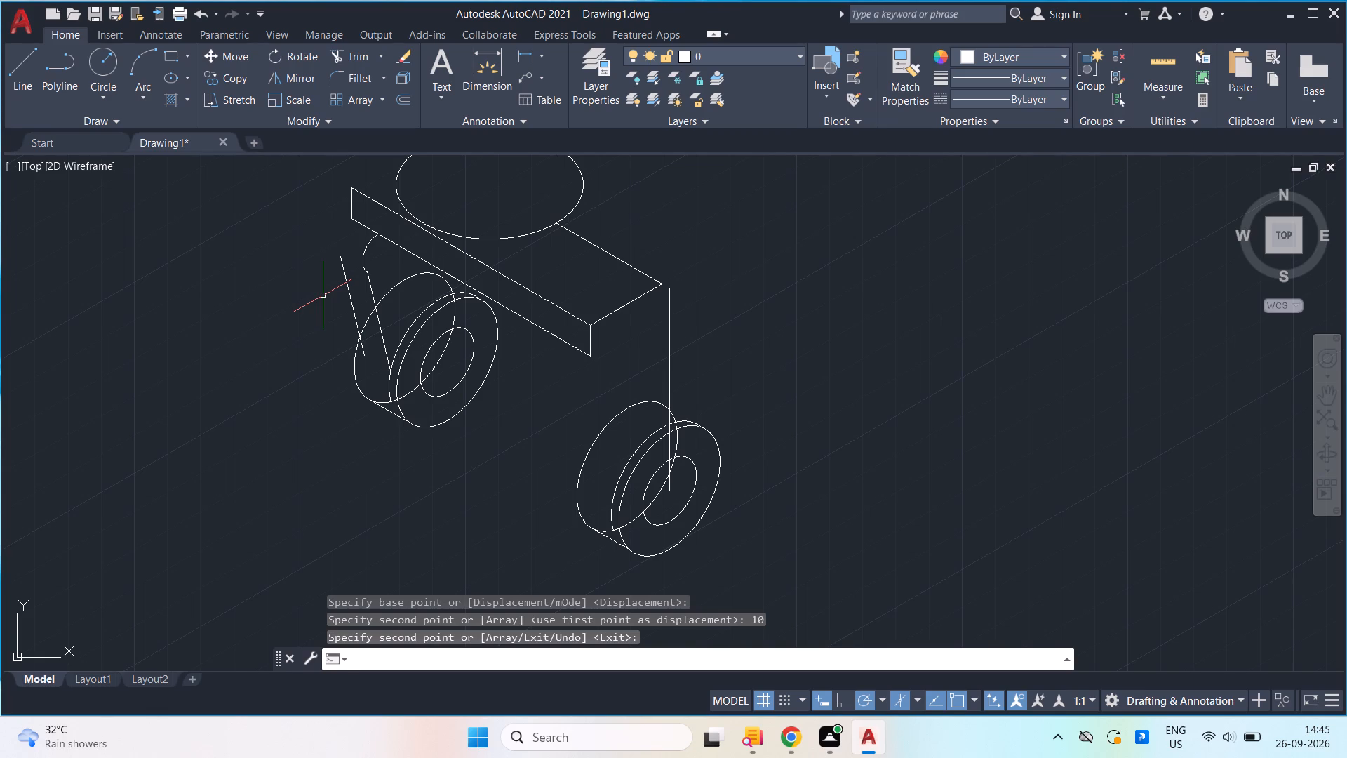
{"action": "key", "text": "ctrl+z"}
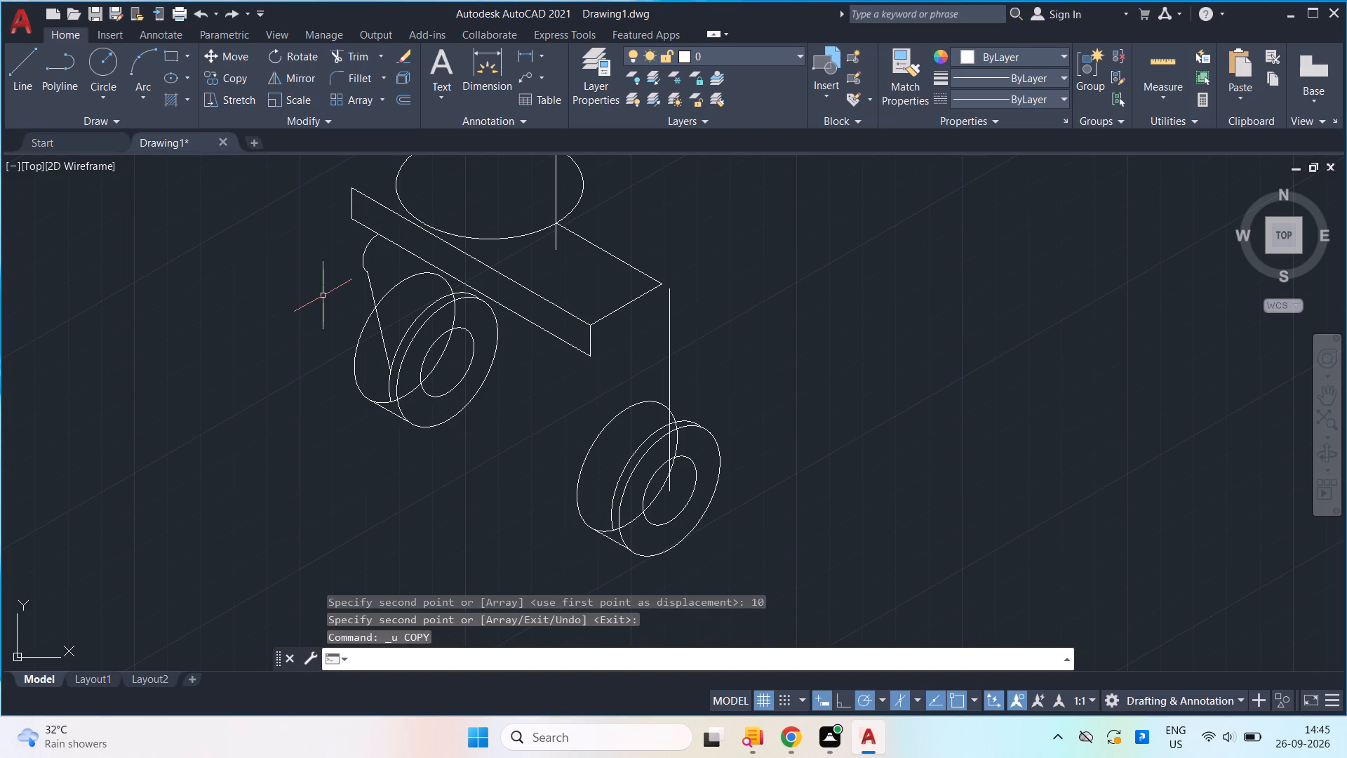
Undo the trimming of the small isocircle and the slanted line joining it to the copied boss.
{"action": "scroll", "coordinate": [358, 286], "scroll_direction": "up", "scroll_amount": 1}
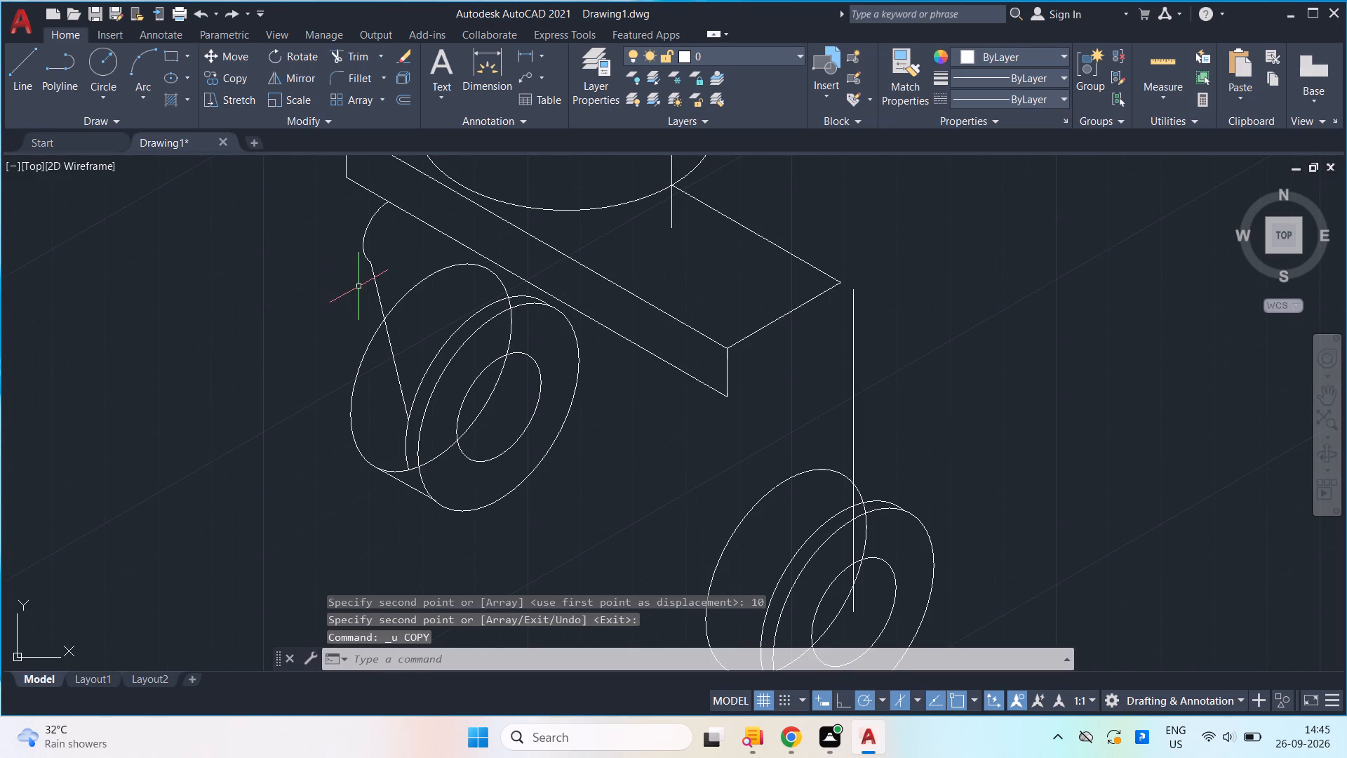
{"action": "key", "text": "ctrl+z"}
{"action": "key", "text": "ctrl+z"}
{"action": "key", "text": "ctrl+z"}
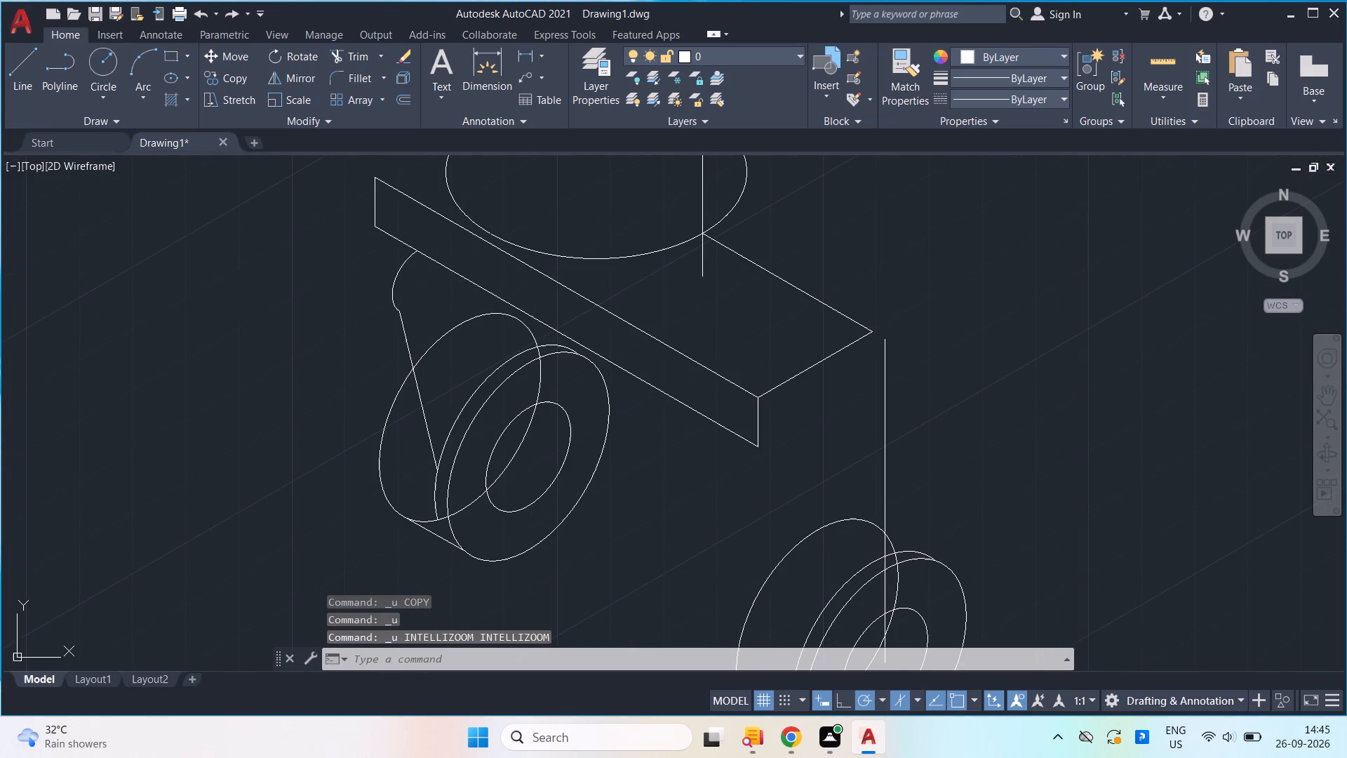
{"action": "key", "text": "ctrl+z"}
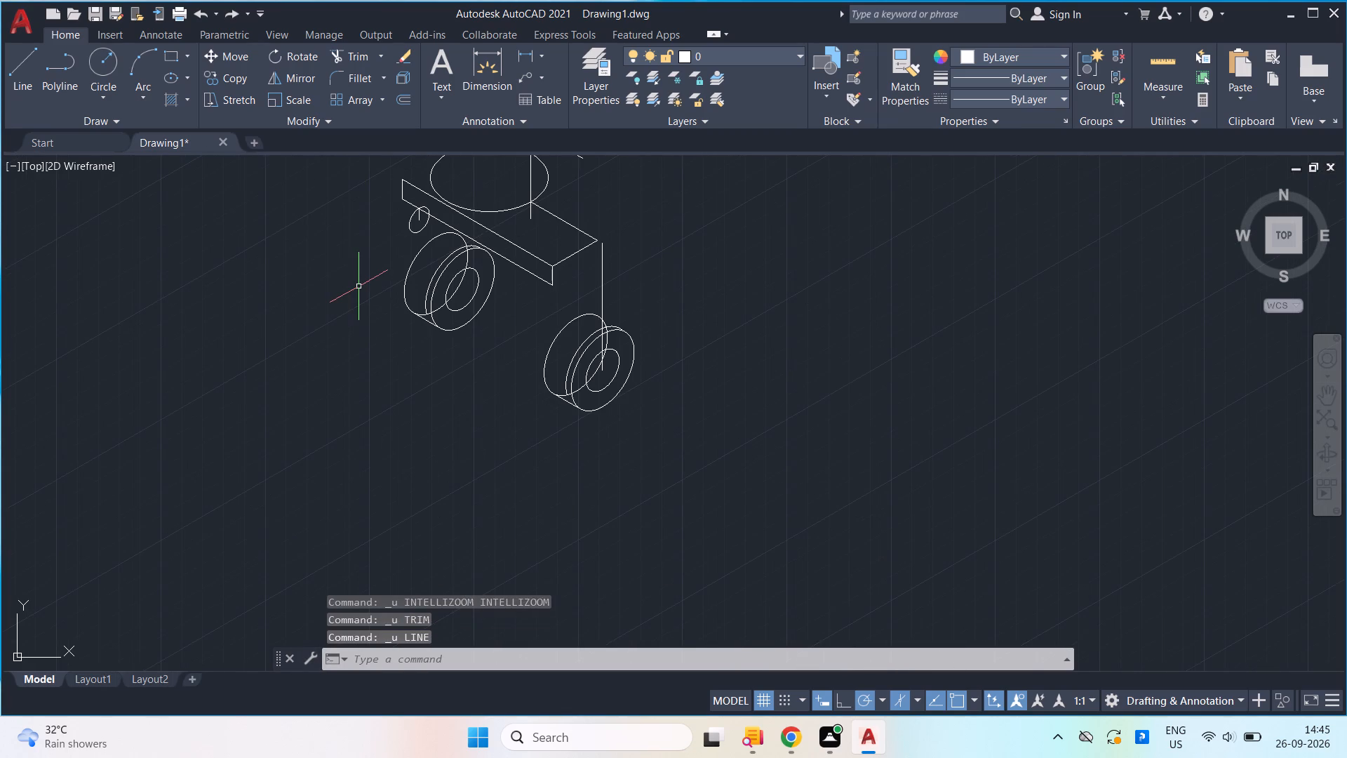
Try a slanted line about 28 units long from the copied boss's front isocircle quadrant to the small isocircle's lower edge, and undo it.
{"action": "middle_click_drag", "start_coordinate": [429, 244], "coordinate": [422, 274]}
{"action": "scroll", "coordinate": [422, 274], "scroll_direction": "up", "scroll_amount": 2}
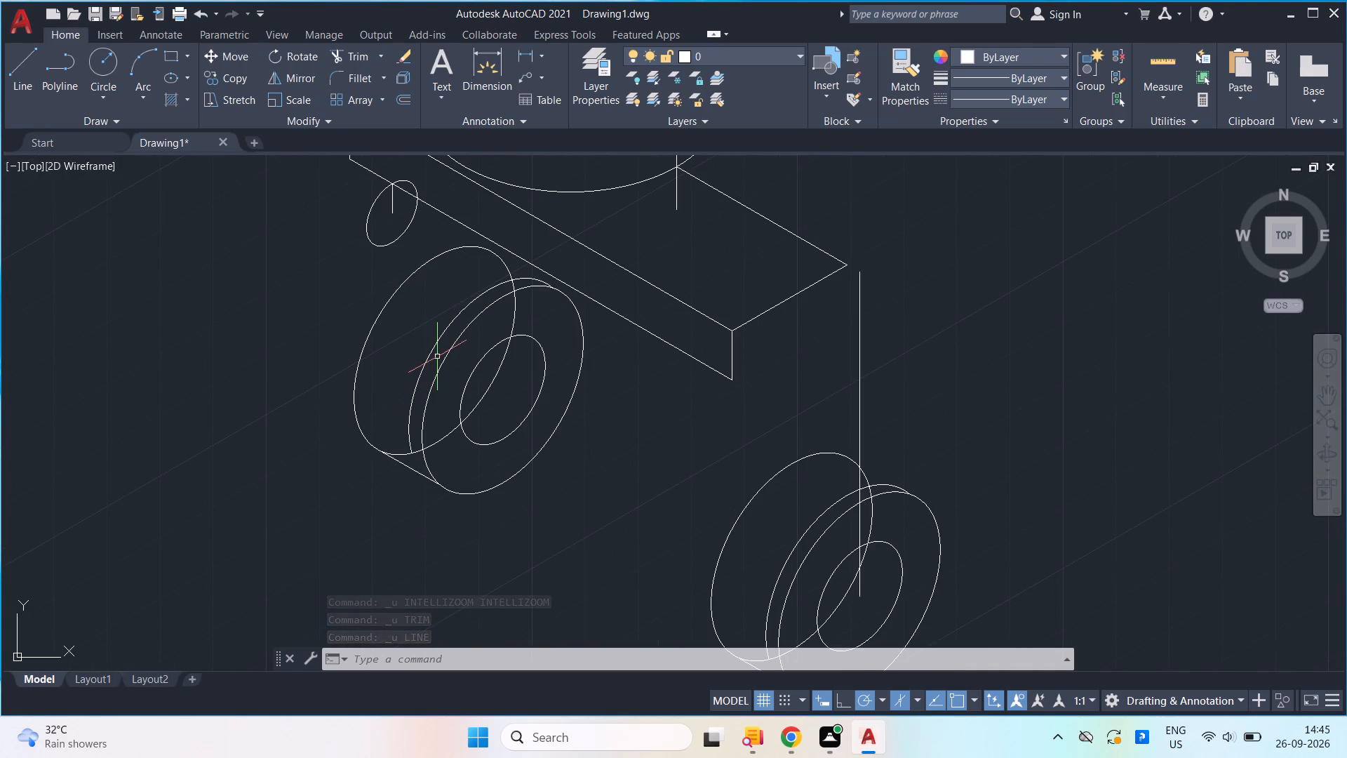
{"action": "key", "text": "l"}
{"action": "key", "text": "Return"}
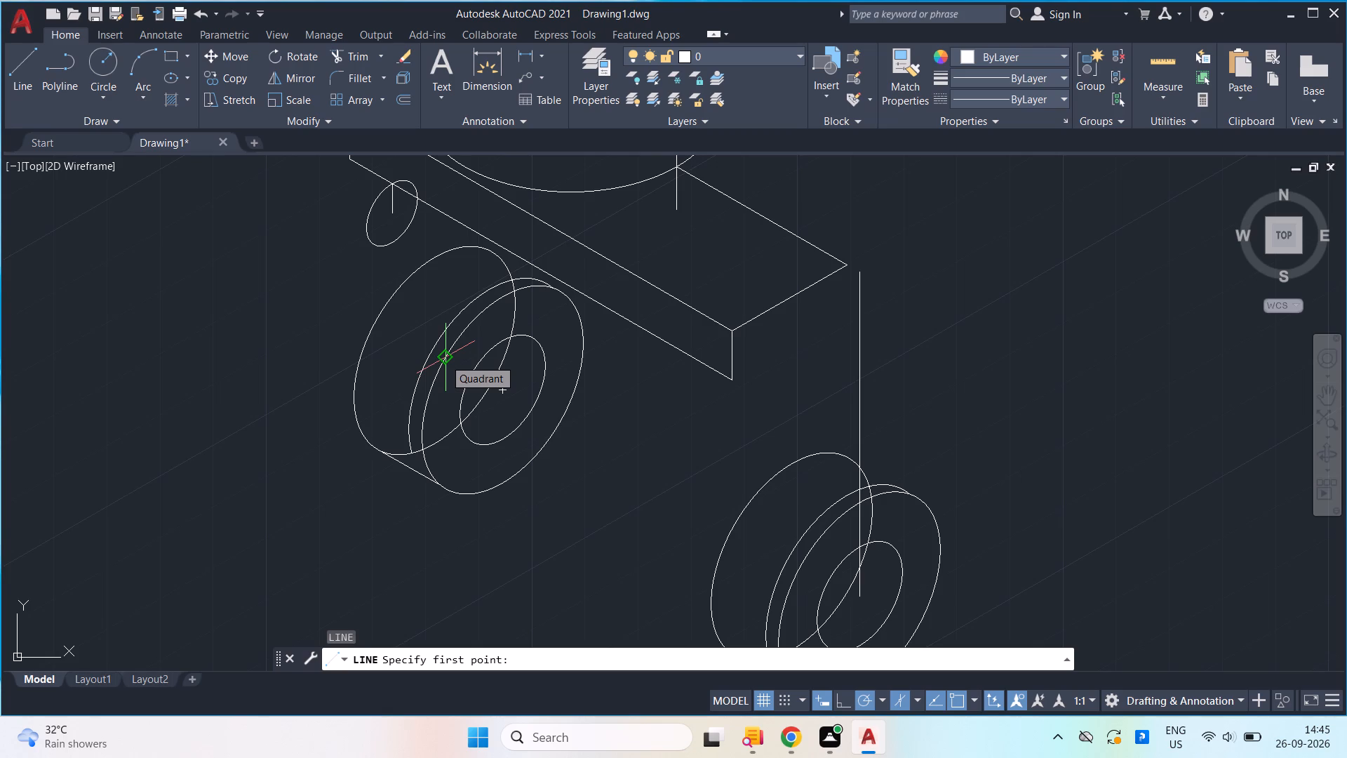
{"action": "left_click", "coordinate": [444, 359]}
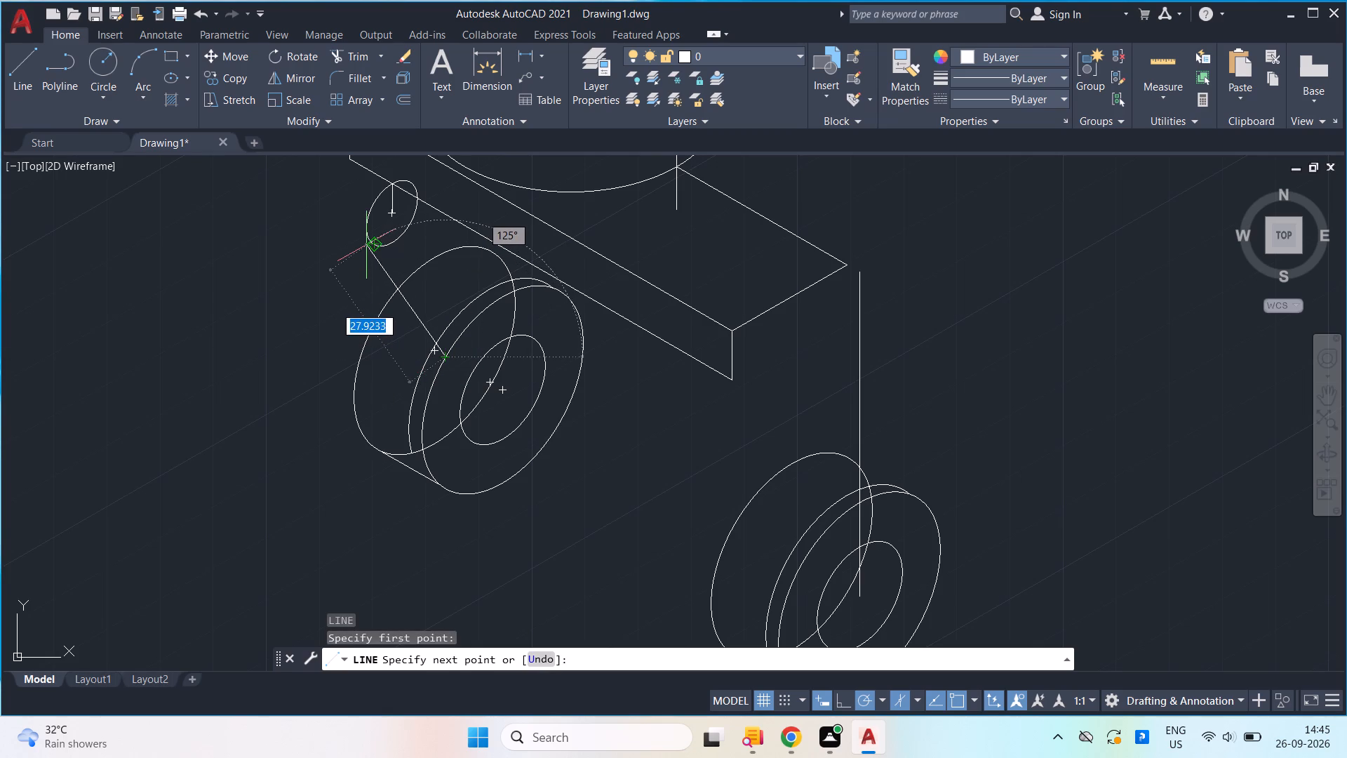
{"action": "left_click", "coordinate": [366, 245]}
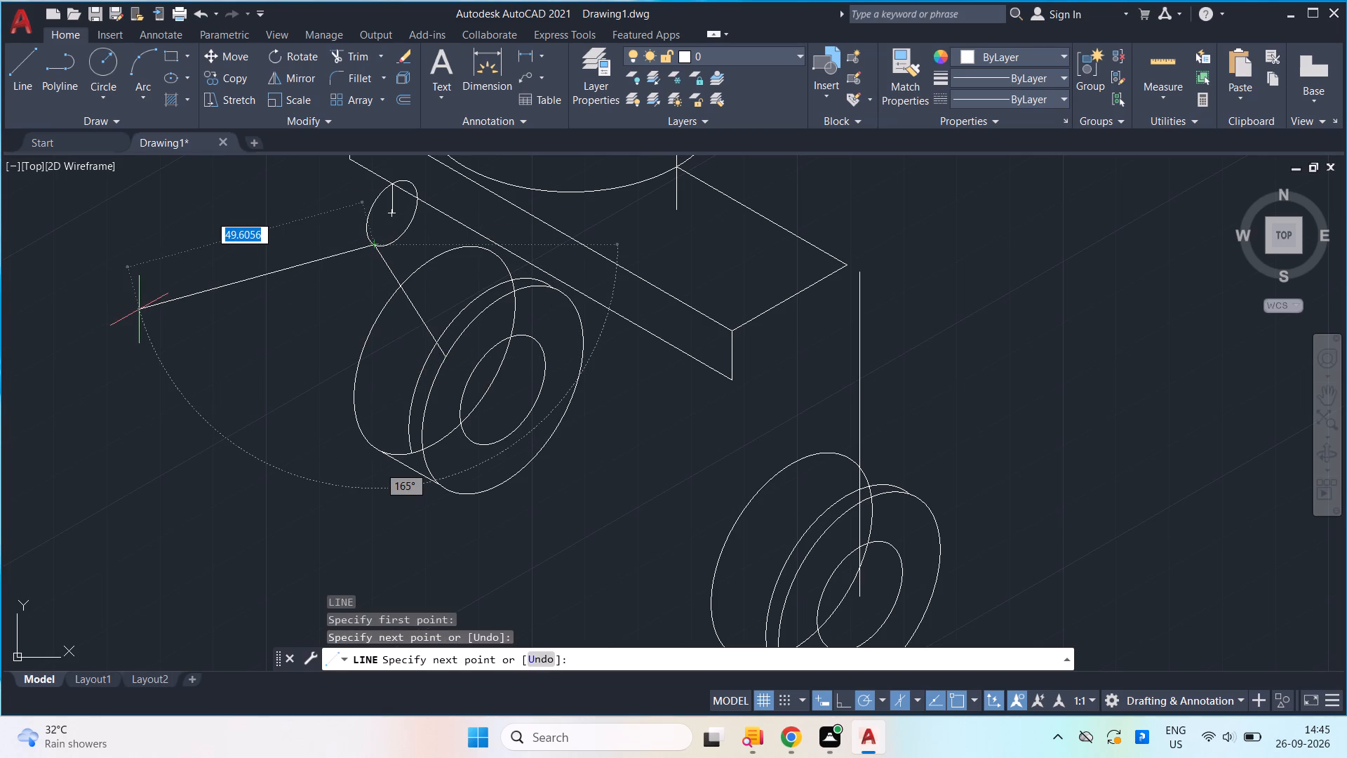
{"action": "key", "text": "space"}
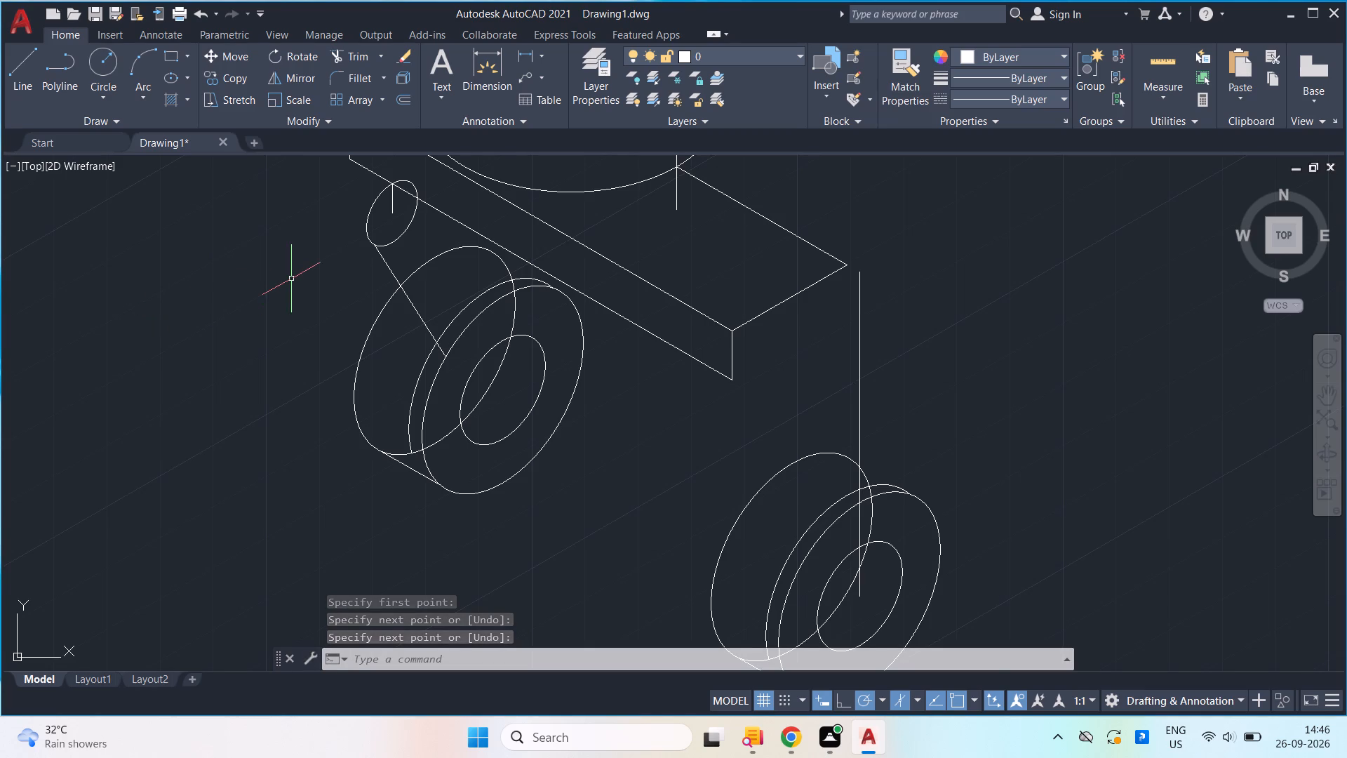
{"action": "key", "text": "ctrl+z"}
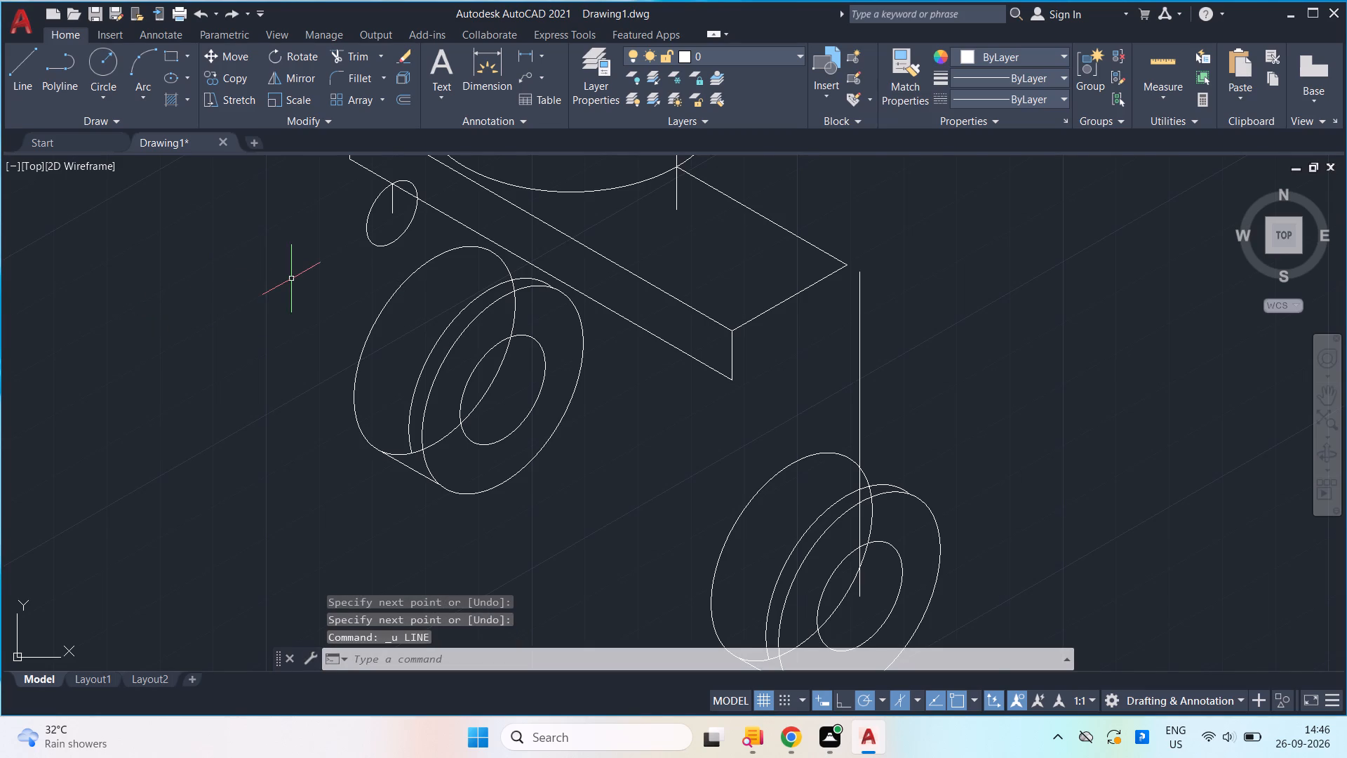
Erase the copied boss below the small isocircle, including its four isocircles and connecting line.
{"action": "scroll", "coordinate": [293, 287], "scroll_direction": "down", "scroll_amount": 2}
{"action": "scroll", "coordinate": [448, 375], "scroll_direction": "up", "scroll_amount": 1}
{"action": "scroll", "coordinate": [445, 378], "scroll_direction": "down", "scroll_amount": 1}
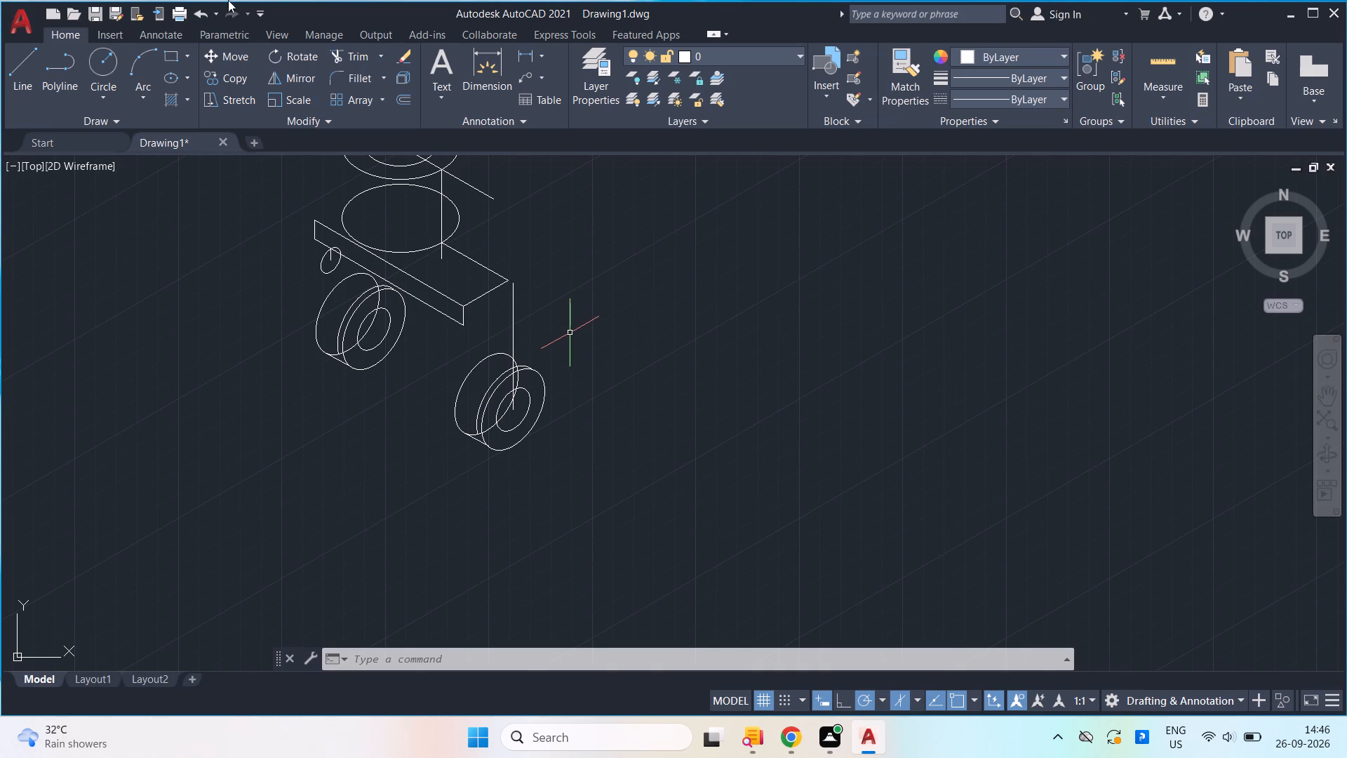
{"action": "scroll", "coordinate": [314, 390], "scroll_direction": "up", "scroll_amount": 1}
{"action": "left_click", "coordinate": [386, 404]}
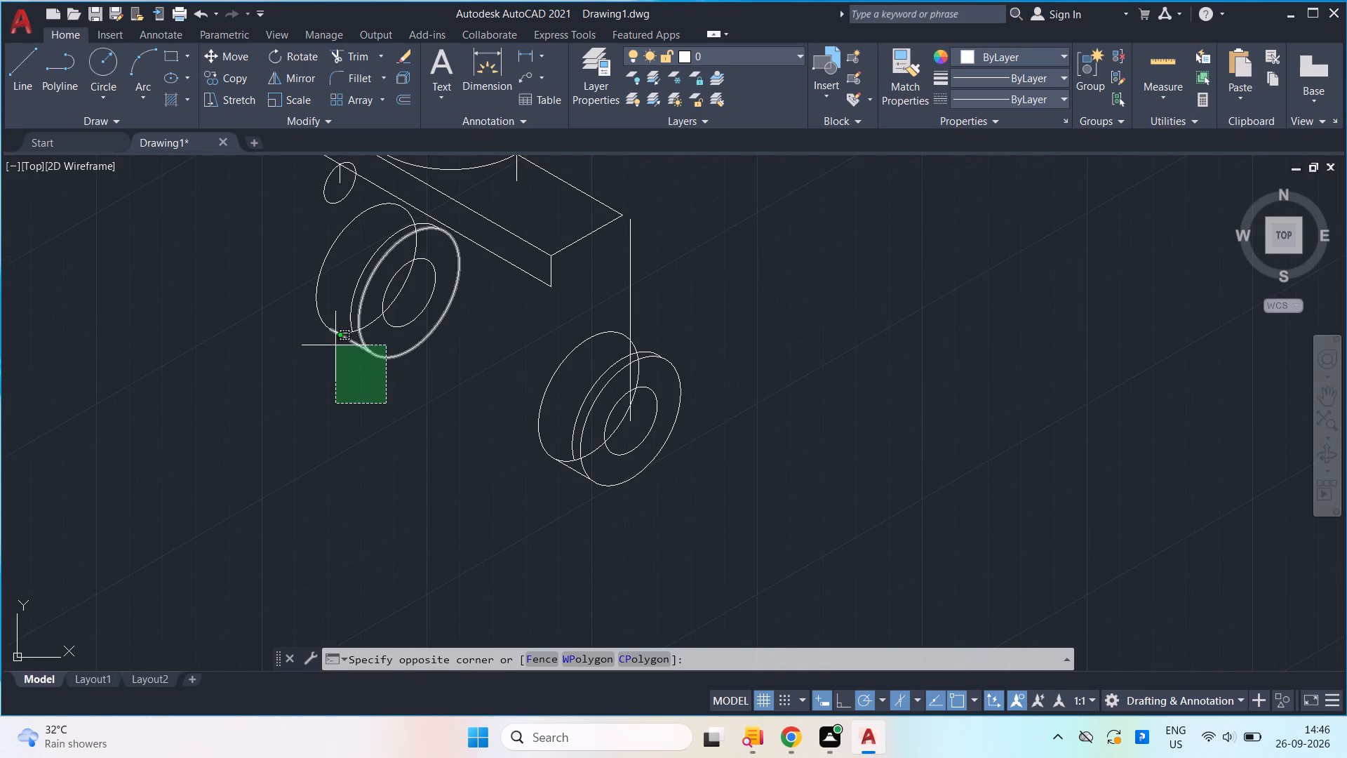
{"action": "left_click", "coordinate": [280, 279]}
{"action": "key", "text": "Delete"}
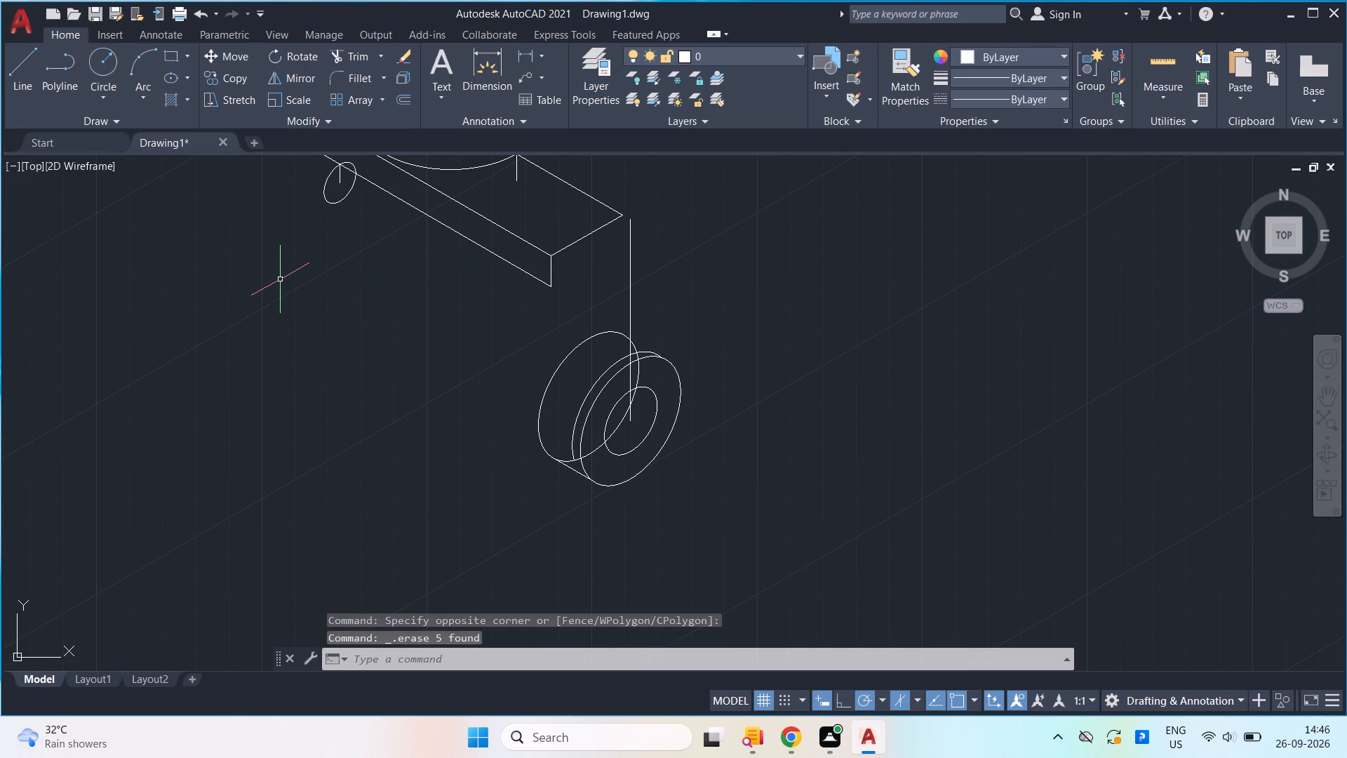
Copy the remaining complete boss, with its four isocircles and connecting line, 87 units at 150° from the front isocircle's centre.
{"action": "scroll", "coordinate": [695, 390], "scroll_direction": "up", "scroll_amount": 1}
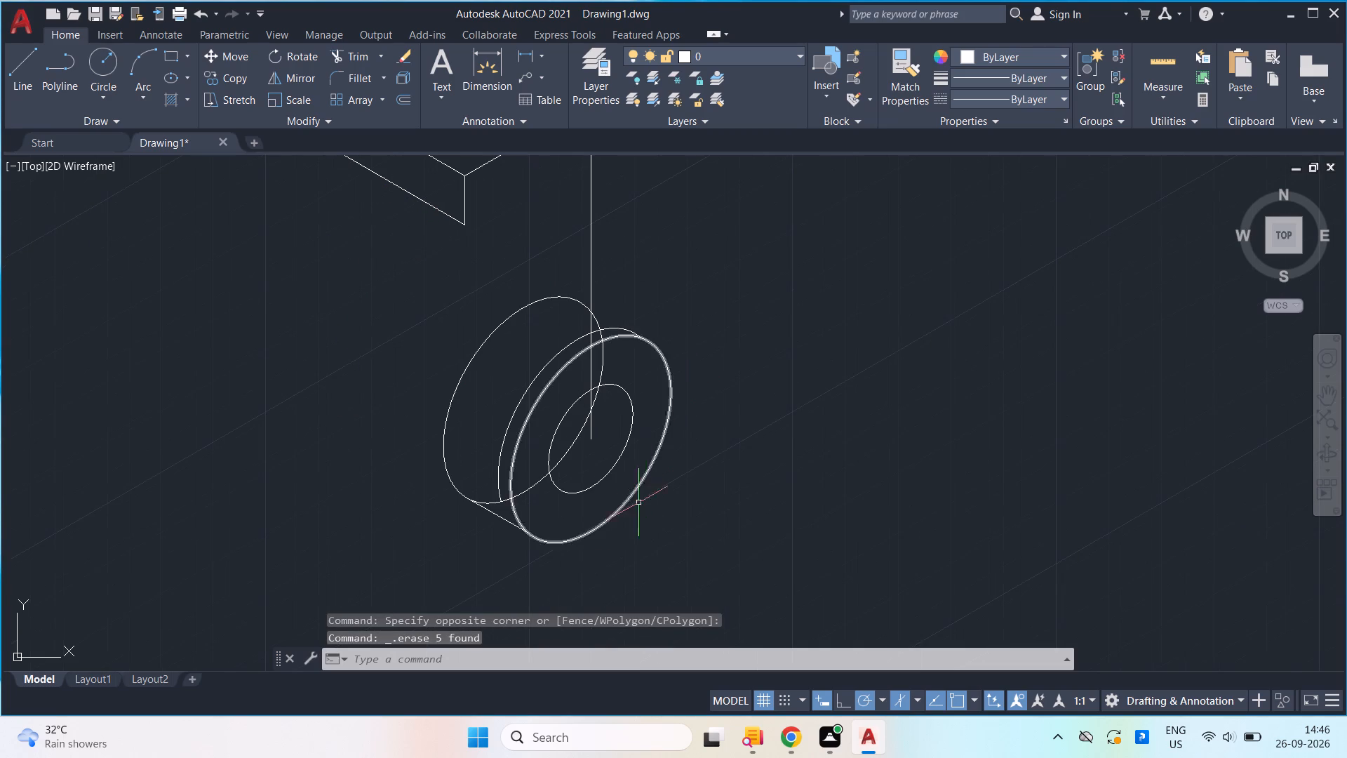
{"action": "left_click_drag", "start_coordinate": [612, 576], "coordinate": [590, 565]}
{"action": "left_click", "coordinate": [361, 458]}
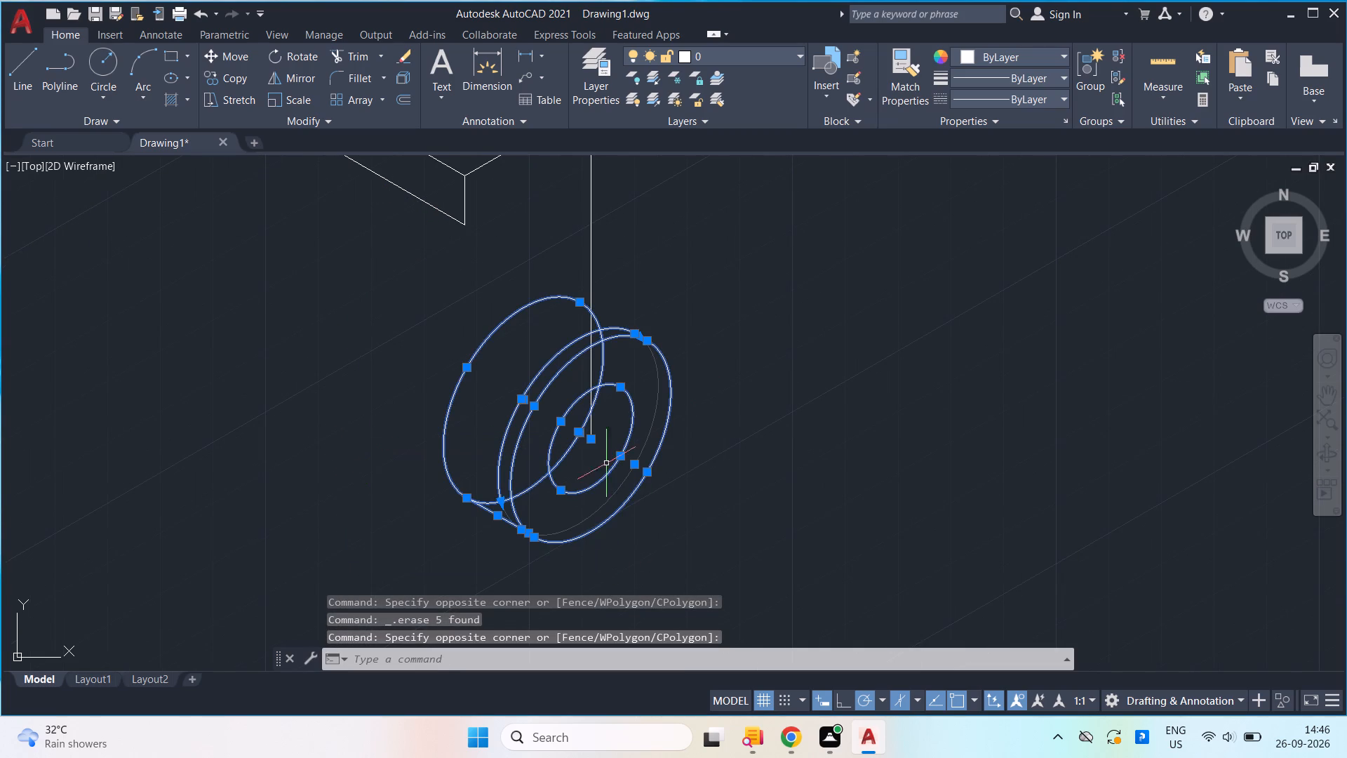
{"action": "type", "text": "co"}
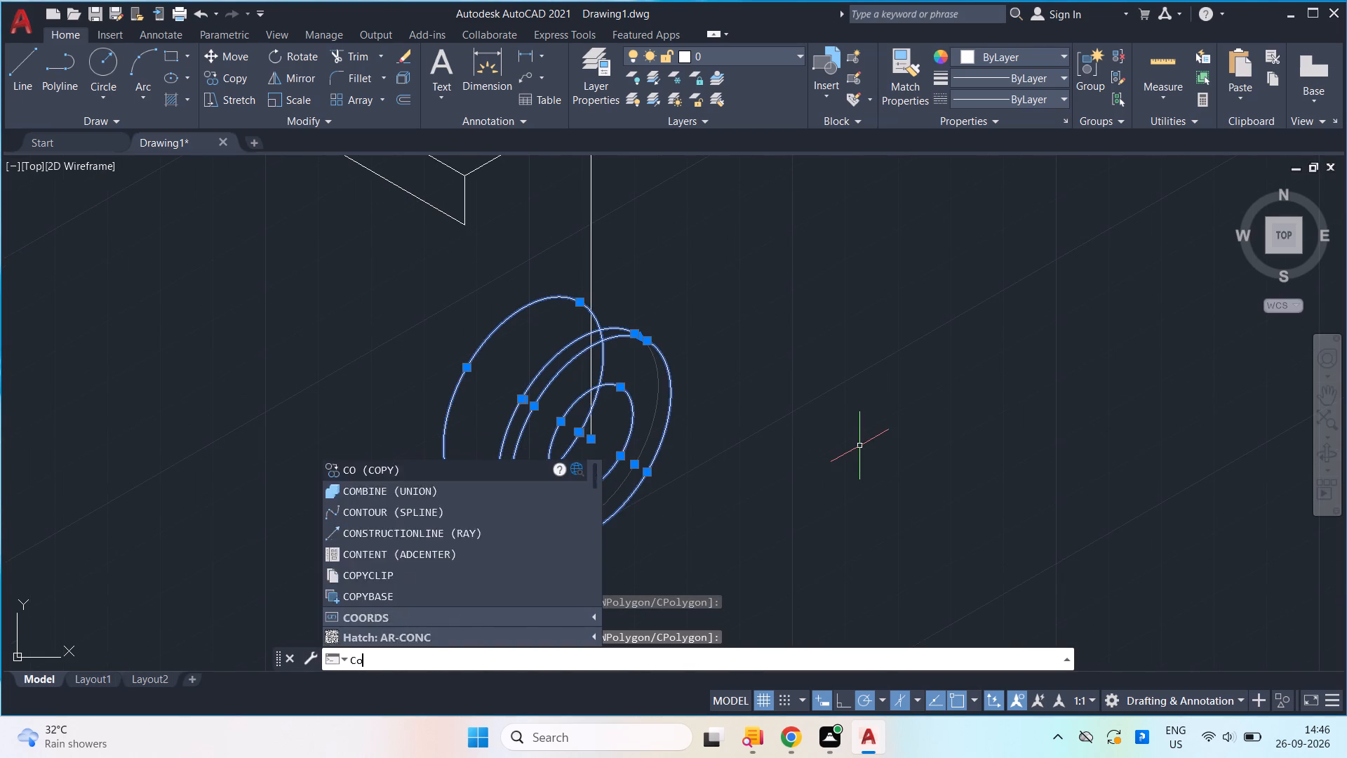
{"action": "key", "text": "Return"}
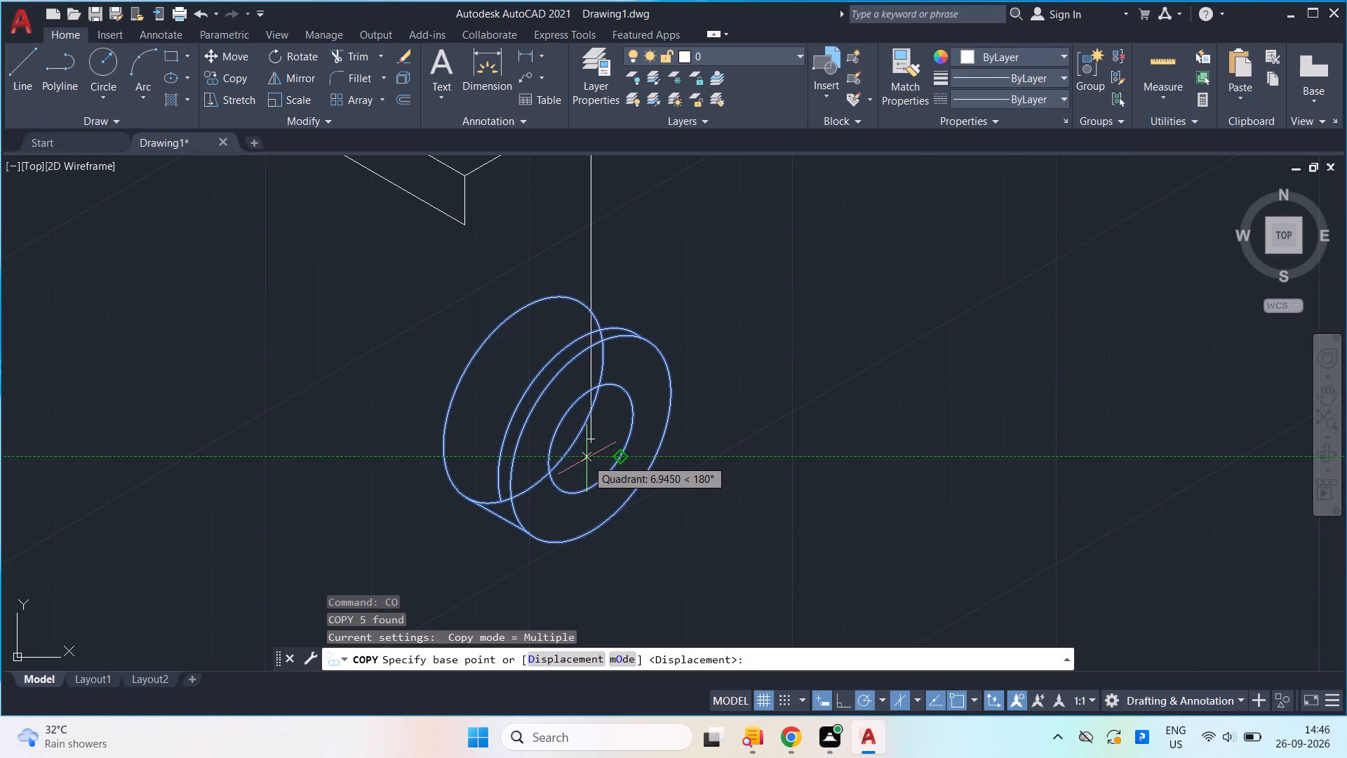
{"action": "left_click", "coordinate": [588, 443]}
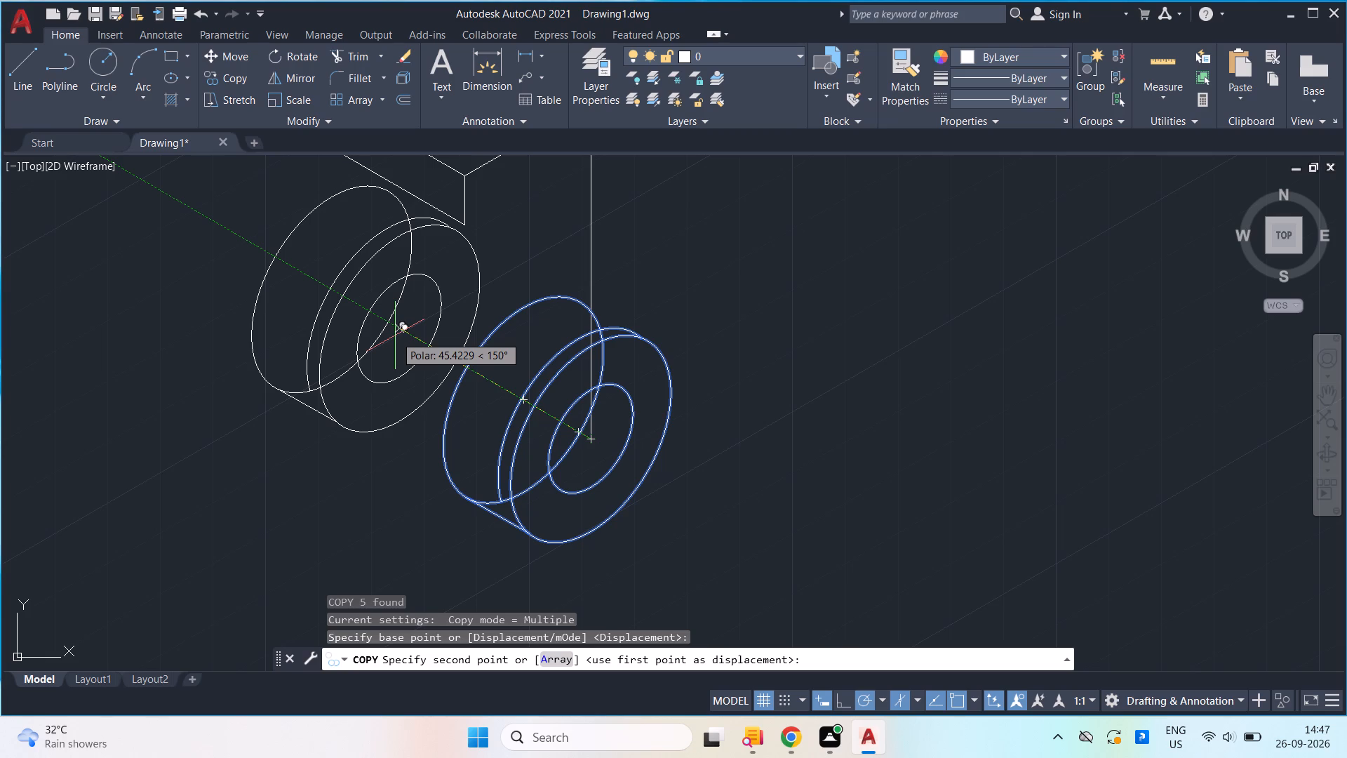
{"action": "type", "text": "87"}
{"action": "key", "text": "Return"}
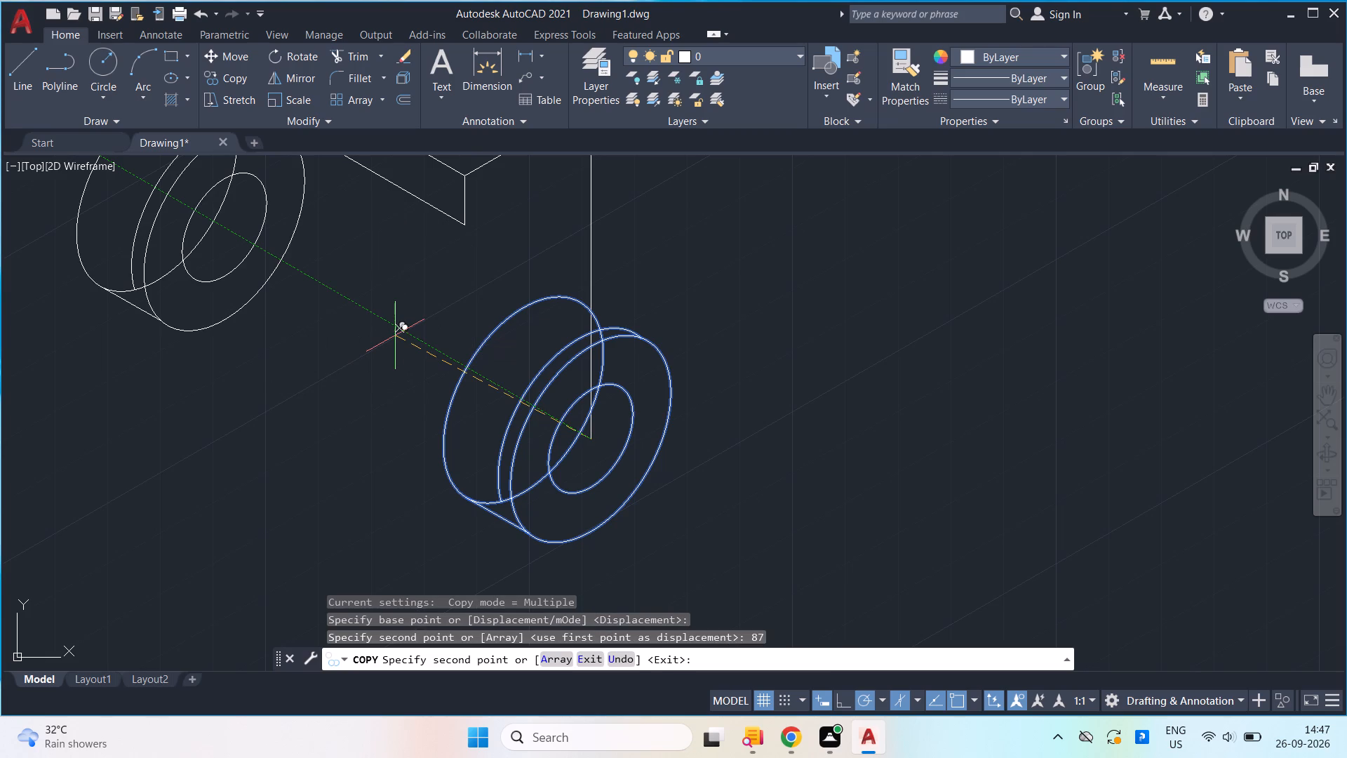
{"action": "key", "text": "Return"}
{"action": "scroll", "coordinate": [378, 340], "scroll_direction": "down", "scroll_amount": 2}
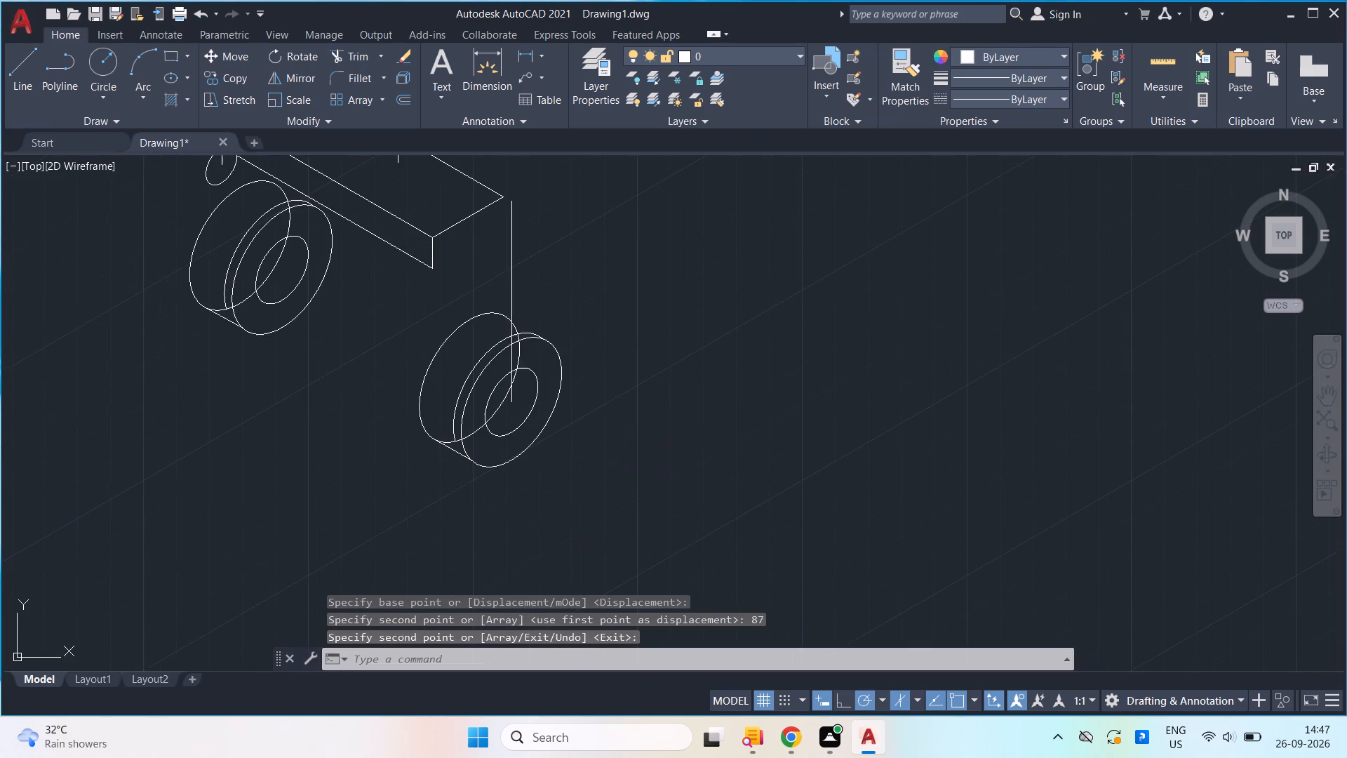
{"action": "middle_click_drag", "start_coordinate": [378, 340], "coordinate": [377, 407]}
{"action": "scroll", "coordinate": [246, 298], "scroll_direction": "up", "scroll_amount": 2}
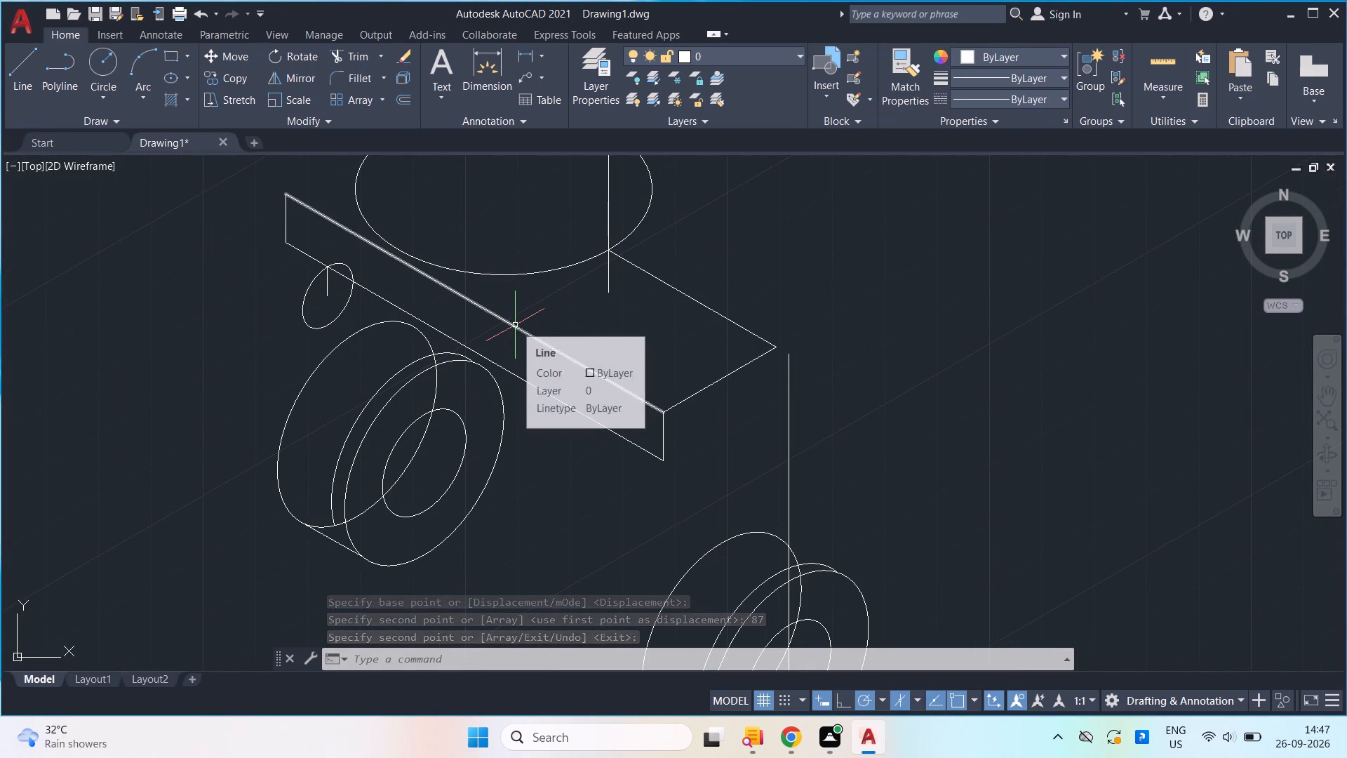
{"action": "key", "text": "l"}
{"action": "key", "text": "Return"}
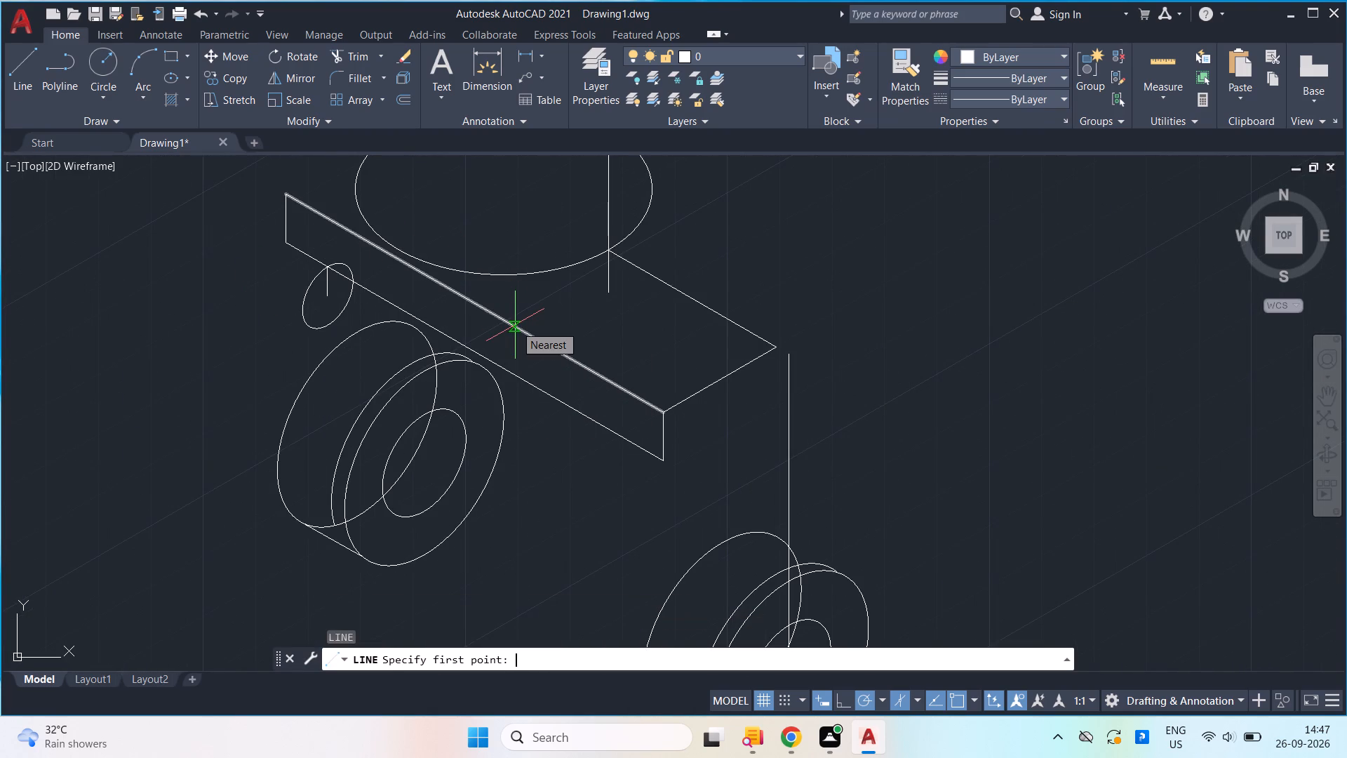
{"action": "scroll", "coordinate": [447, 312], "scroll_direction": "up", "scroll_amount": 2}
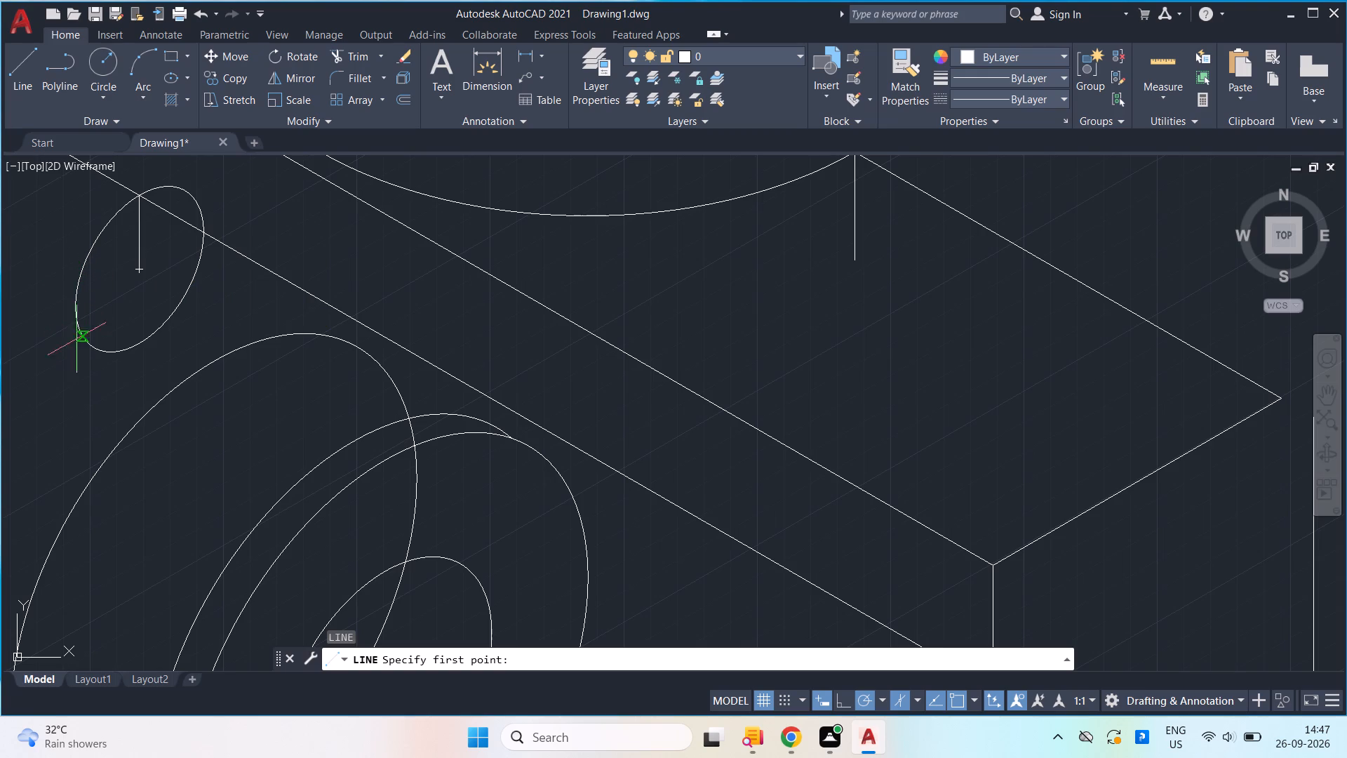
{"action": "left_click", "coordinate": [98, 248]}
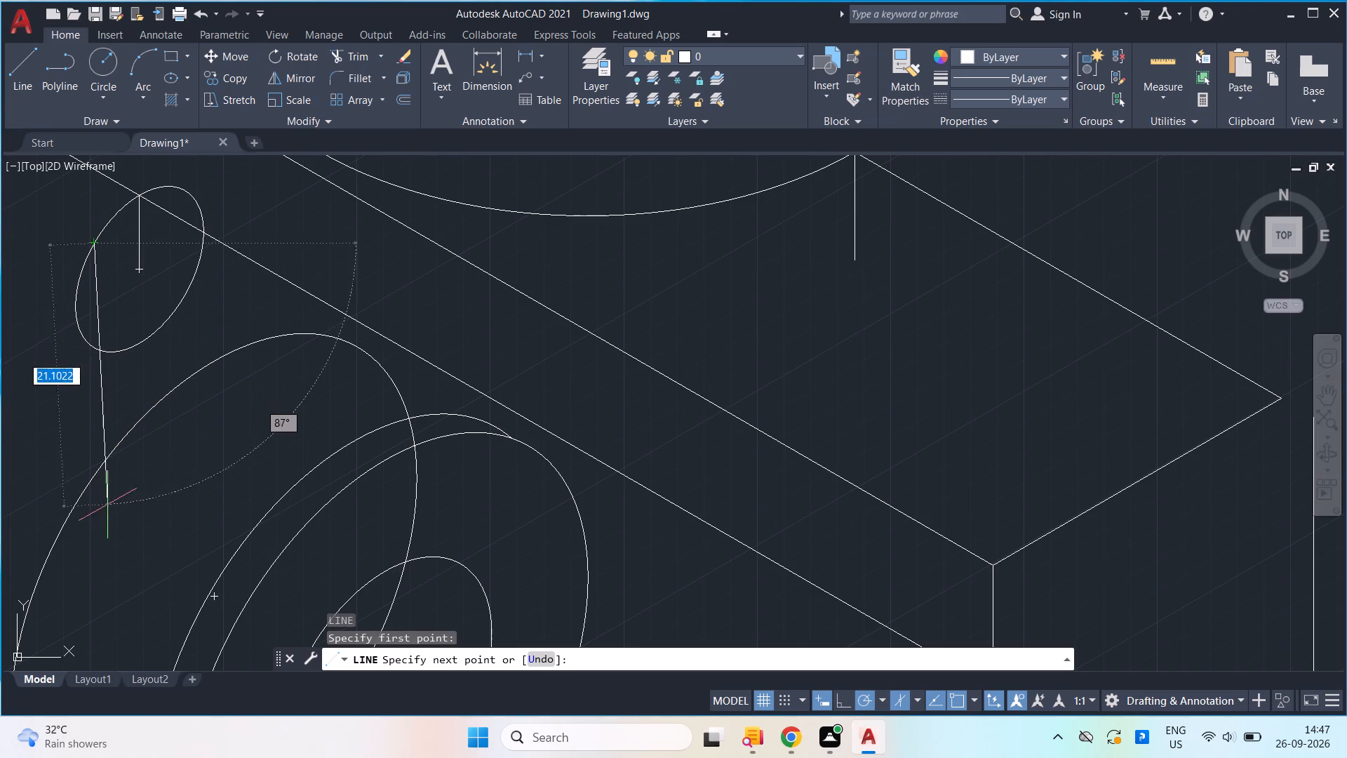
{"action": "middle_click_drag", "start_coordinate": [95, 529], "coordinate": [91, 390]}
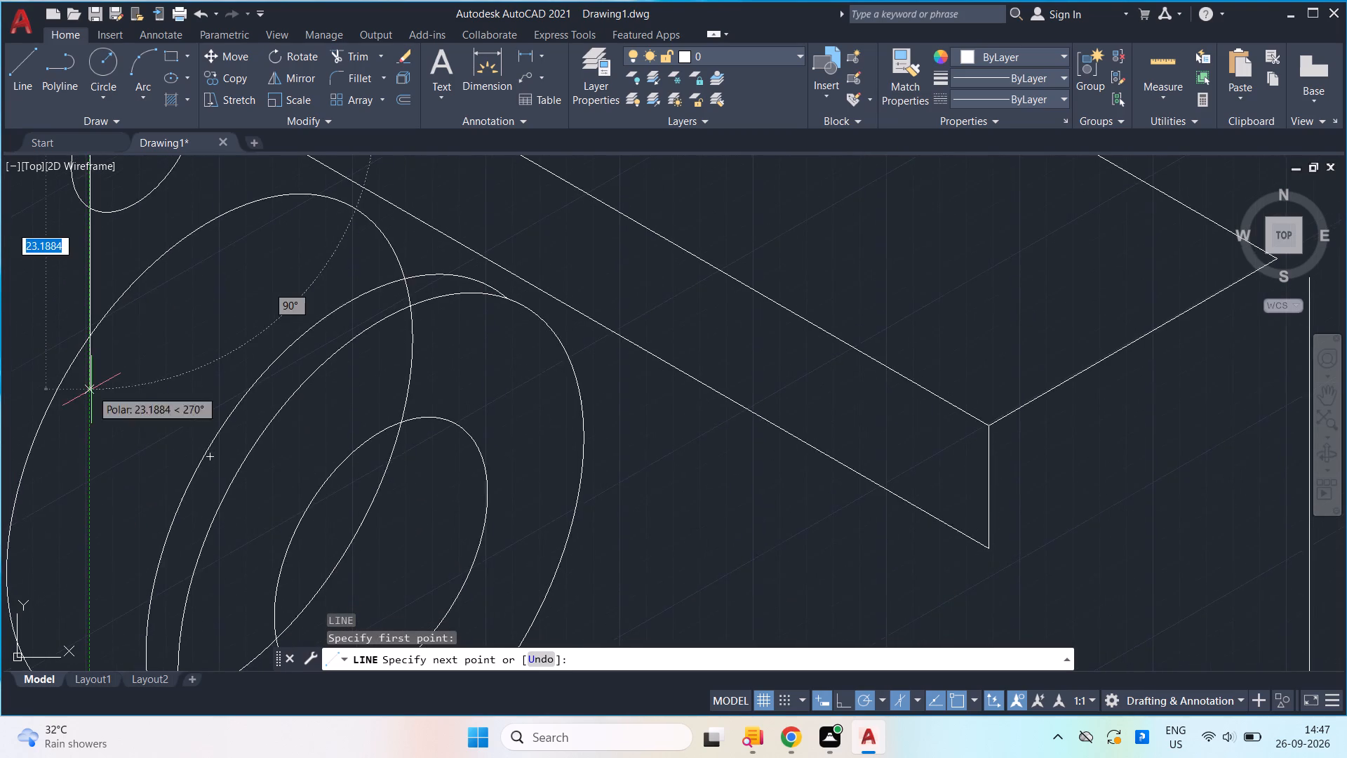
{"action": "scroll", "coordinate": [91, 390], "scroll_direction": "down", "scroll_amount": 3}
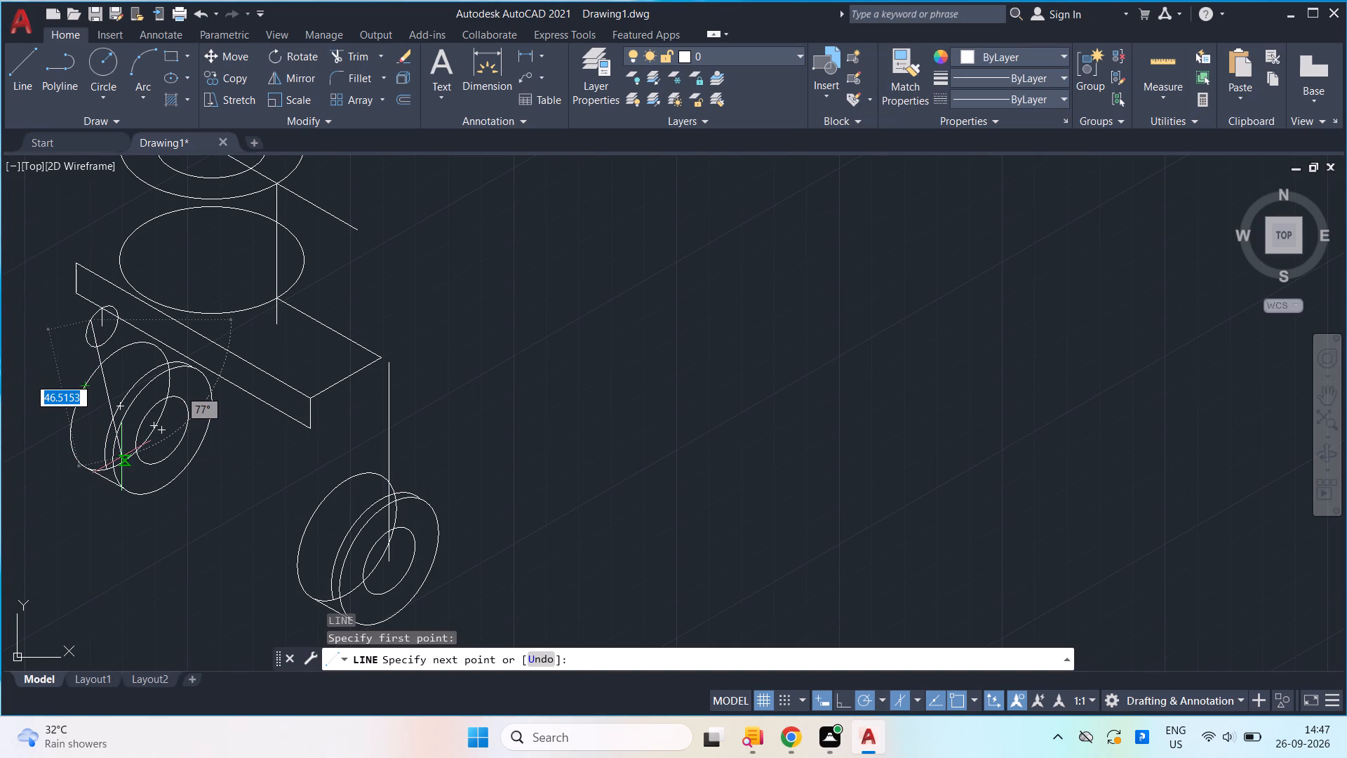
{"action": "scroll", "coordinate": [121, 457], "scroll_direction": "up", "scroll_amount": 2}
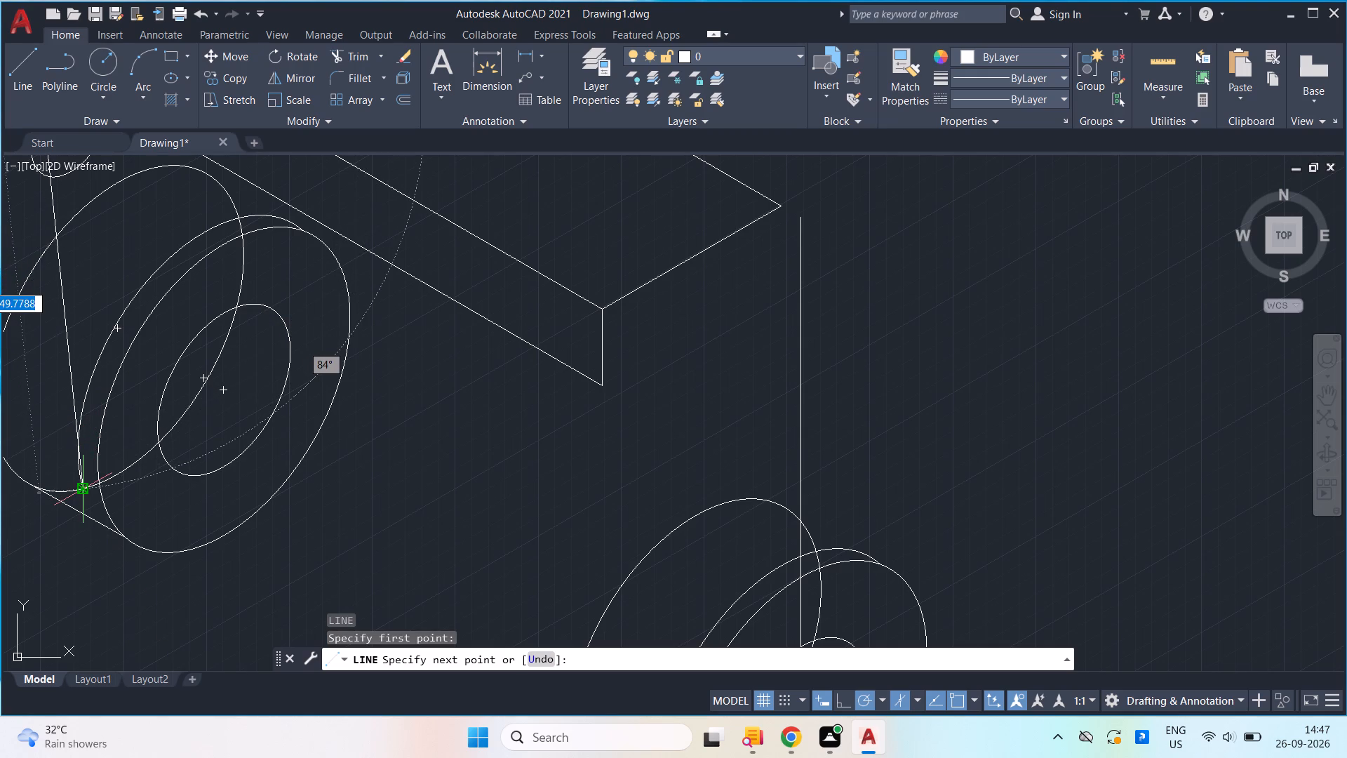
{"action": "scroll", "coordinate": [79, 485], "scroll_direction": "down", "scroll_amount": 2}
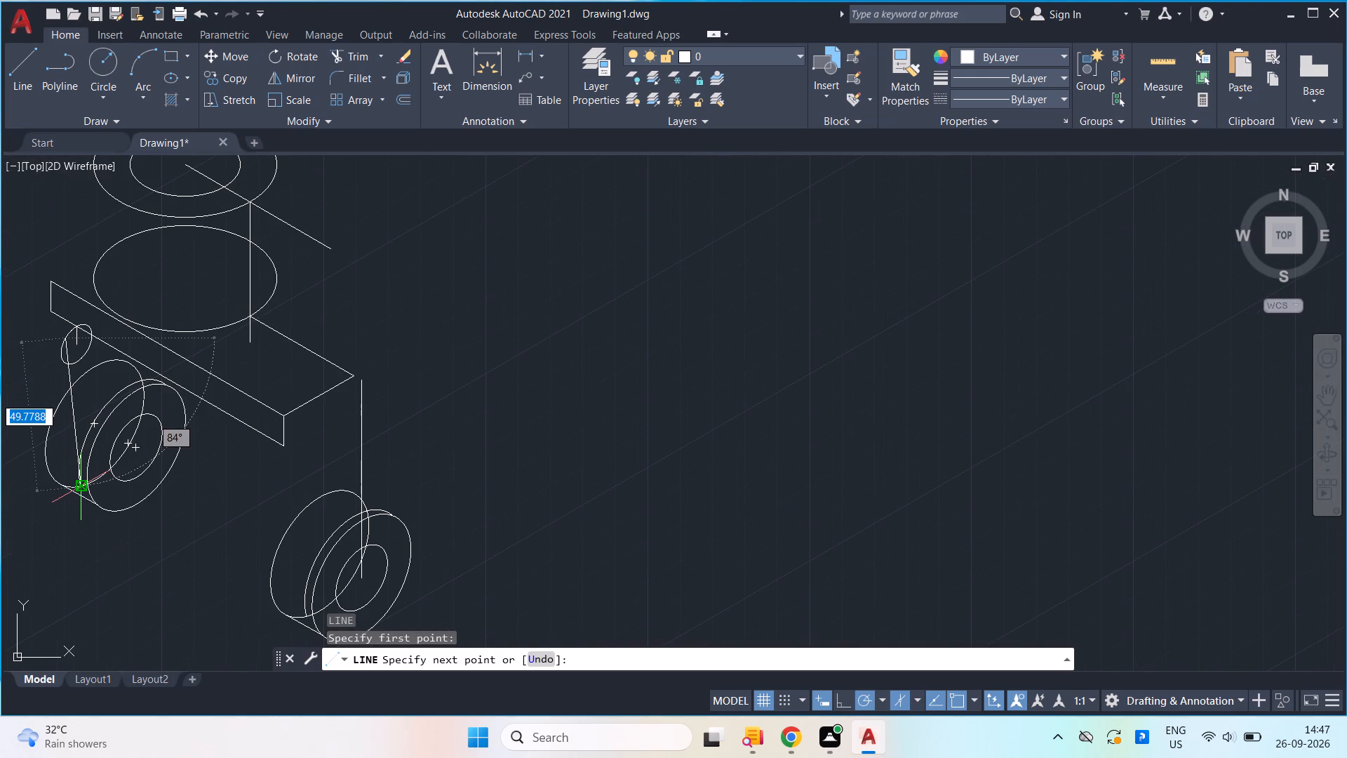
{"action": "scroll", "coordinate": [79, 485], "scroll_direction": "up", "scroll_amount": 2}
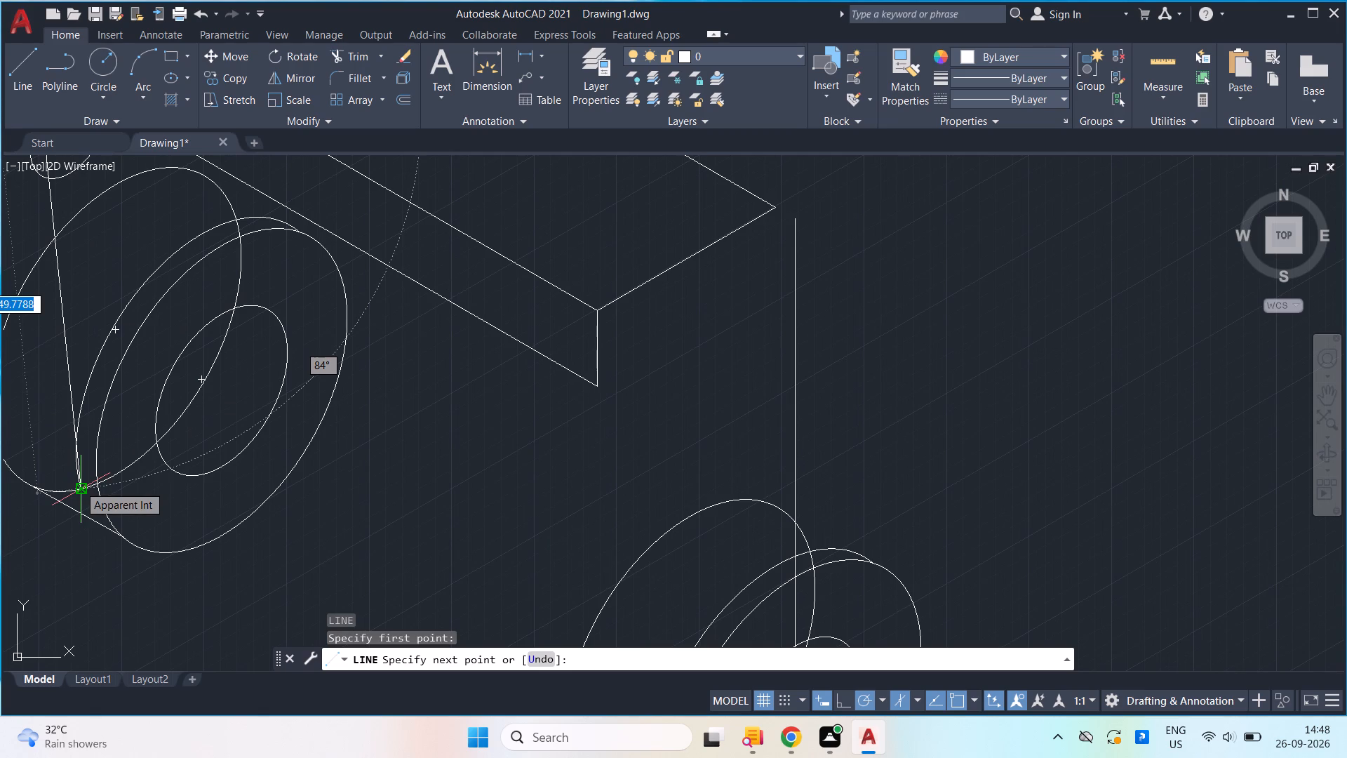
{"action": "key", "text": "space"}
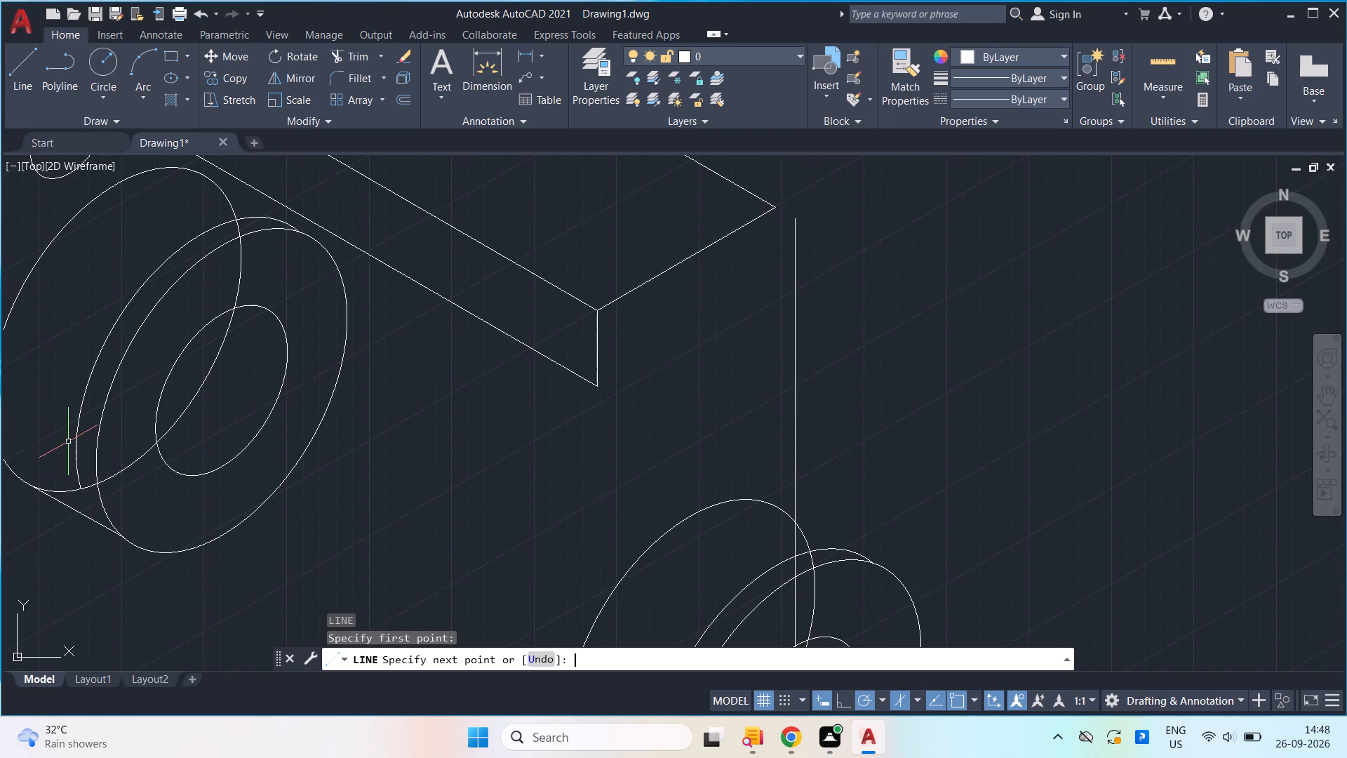
Draw a horizontal line about 25 units long at 180° from the centre of the copied boss's front isocircle.
{"action": "type", "text": "l"}
{"action": "key", "text": "Return"}
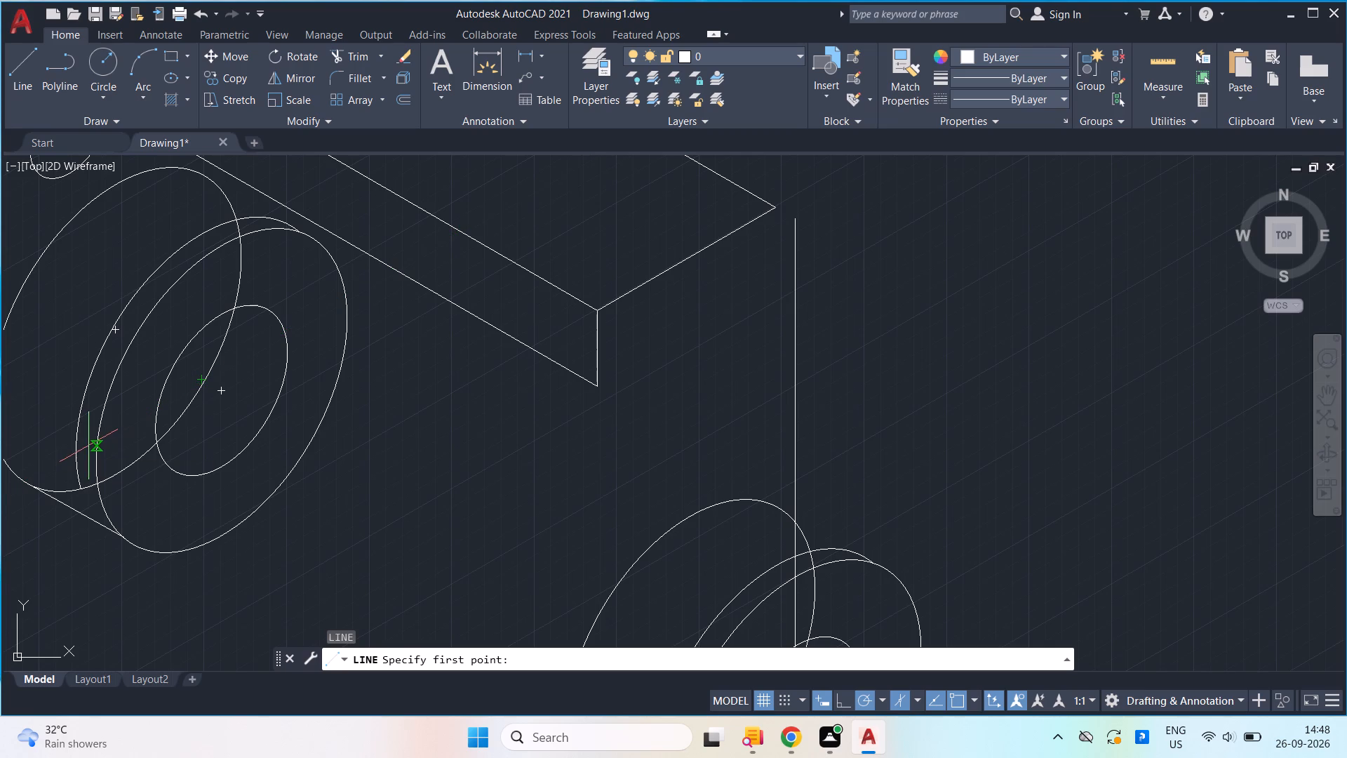
{"action": "scroll", "coordinate": [85, 381], "scroll_direction": "down", "scroll_amount": 2}
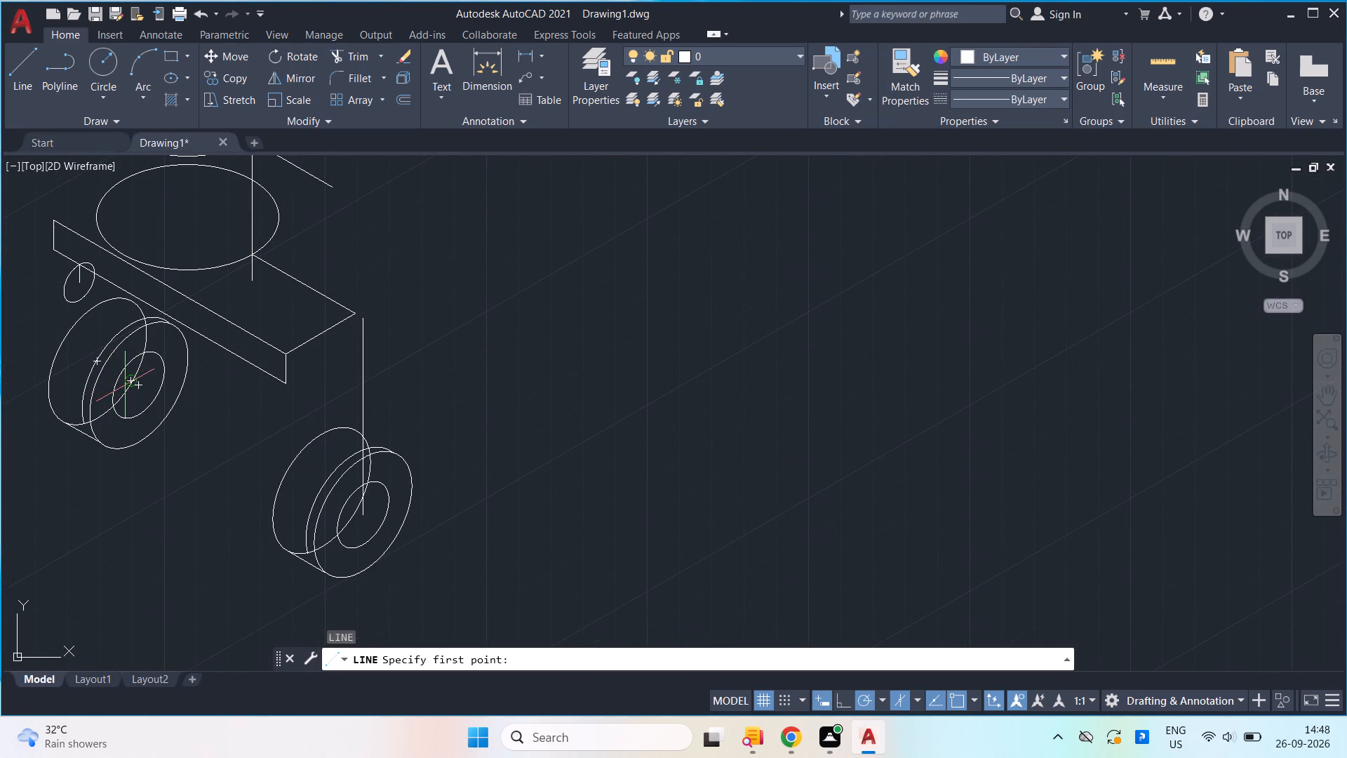
{"action": "scroll", "coordinate": [139, 387], "scroll_direction": "up", "scroll_amount": 2}
{"action": "scroll", "coordinate": [133, 391], "scroll_direction": "down", "scroll_amount": 2}
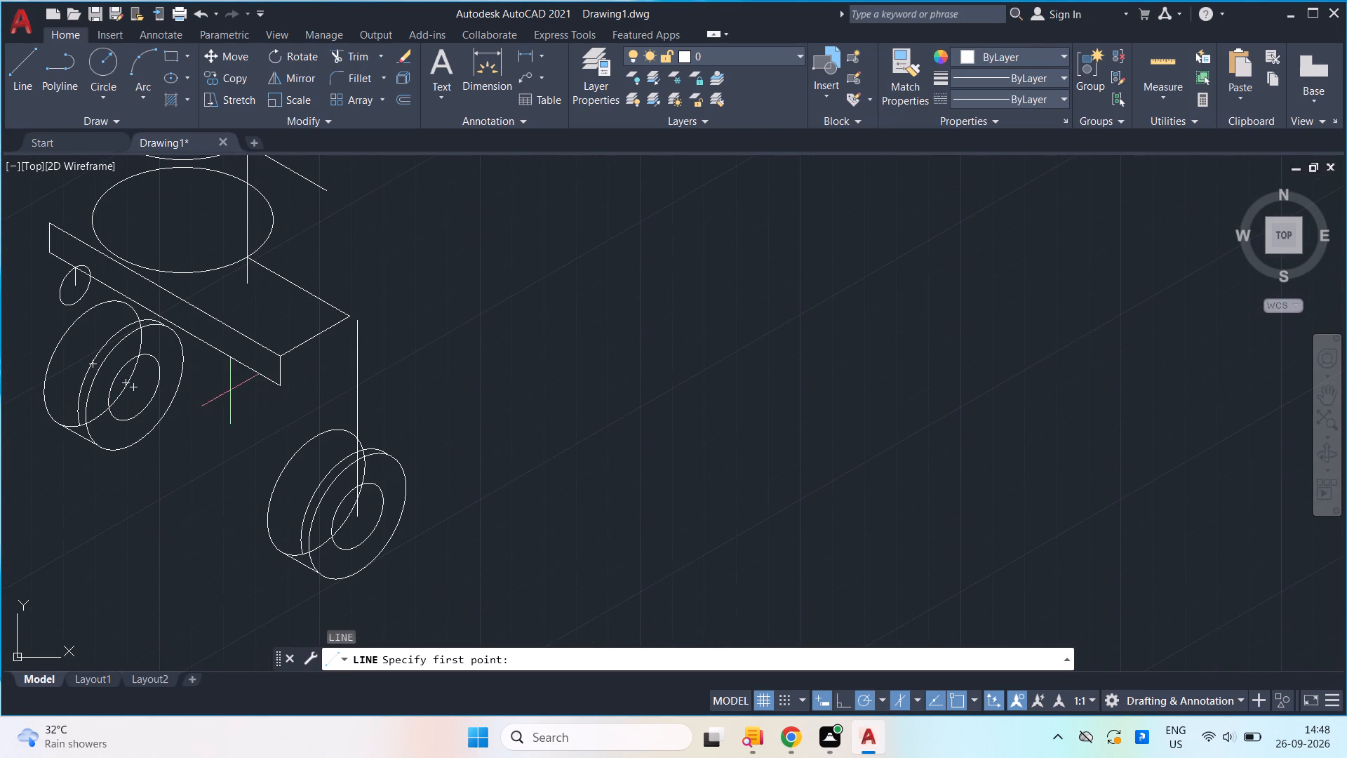
{"action": "scroll", "coordinate": [138, 384], "scroll_direction": "up", "scroll_amount": 1}
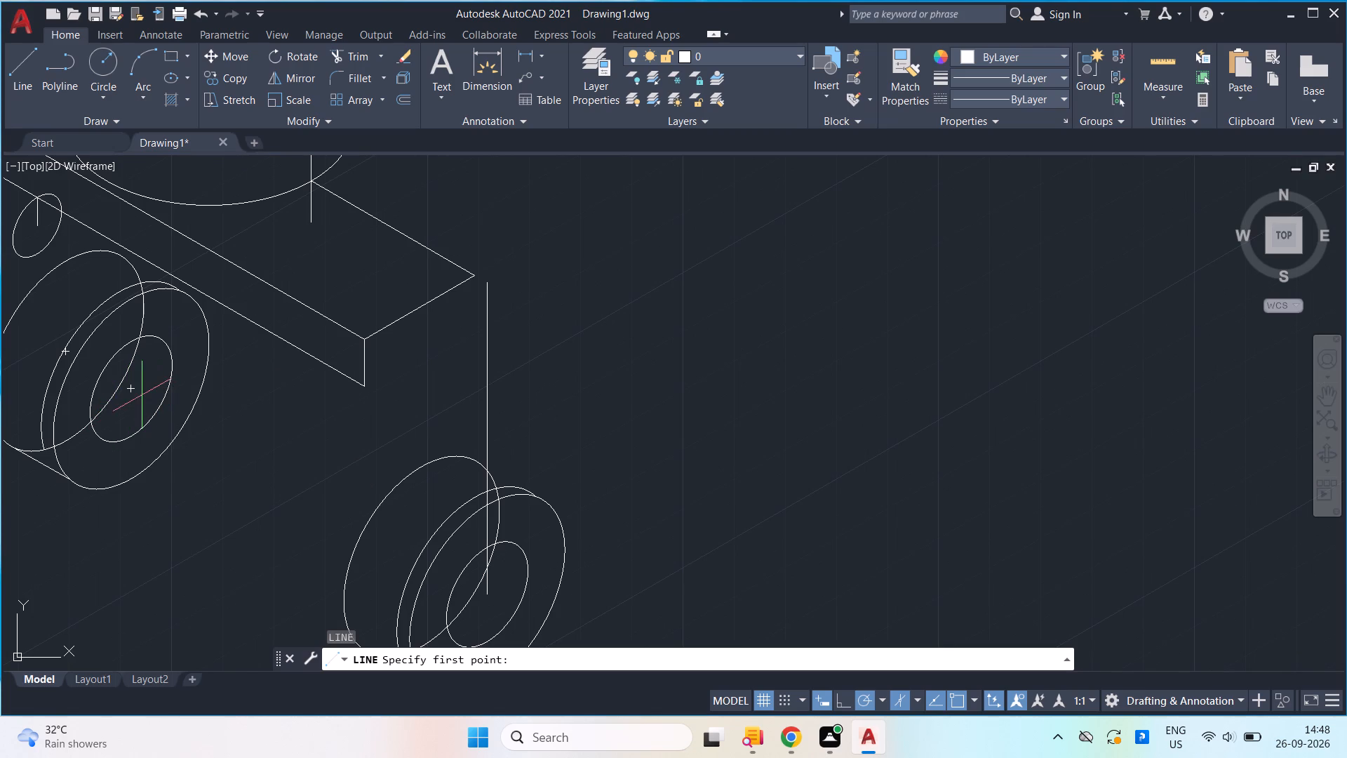
{"action": "left_click", "coordinate": [131, 387]}
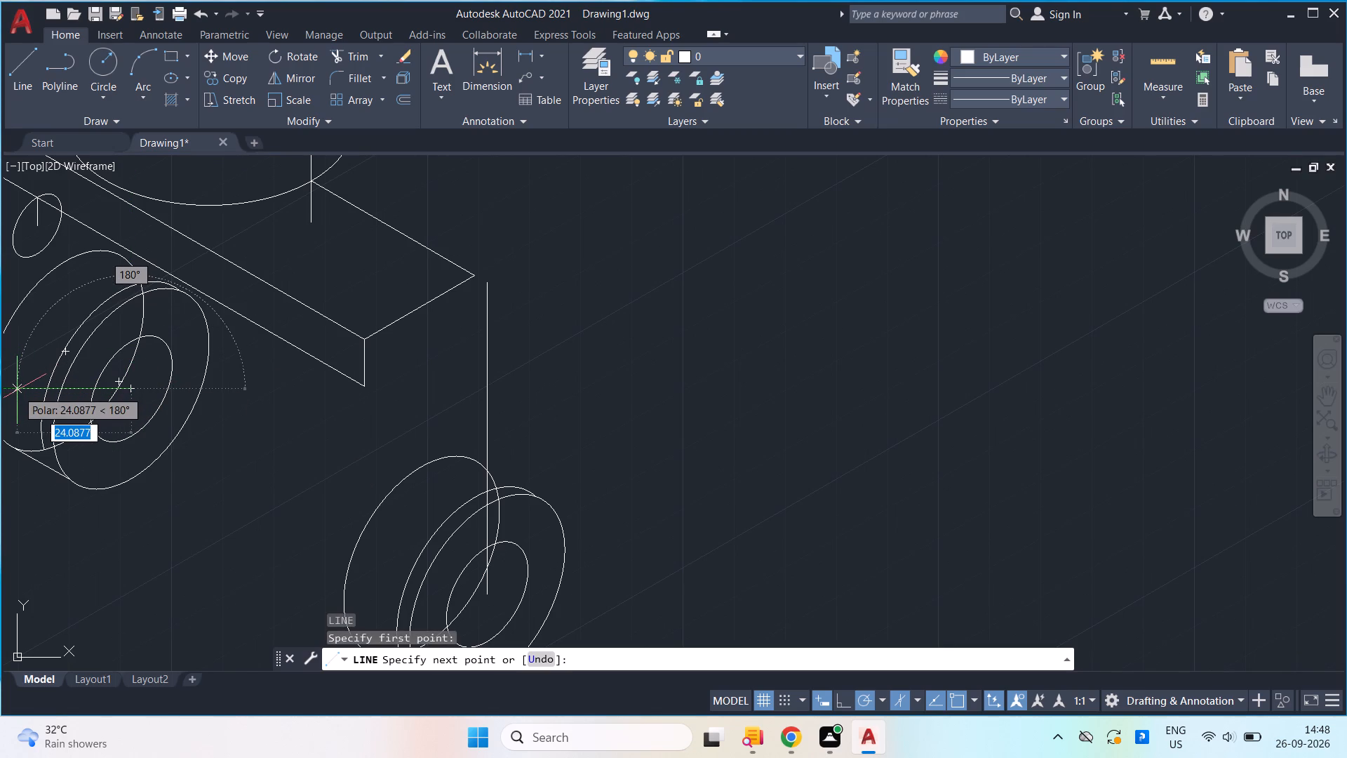
{"action": "left_click", "coordinate": [12, 387]}
{"action": "scroll", "coordinate": [72, 392], "scroll_direction": "down", "scroll_amount": 1}
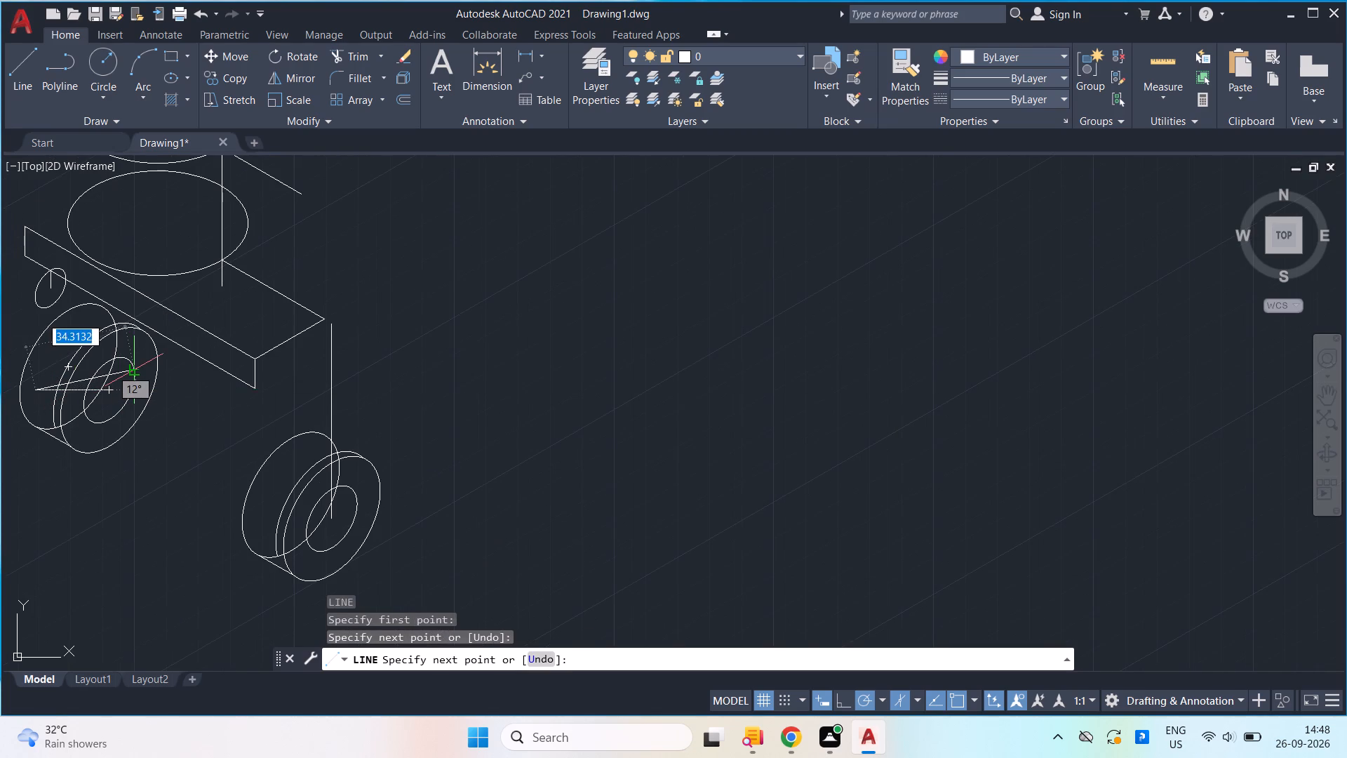
{"action": "key", "text": "space"}
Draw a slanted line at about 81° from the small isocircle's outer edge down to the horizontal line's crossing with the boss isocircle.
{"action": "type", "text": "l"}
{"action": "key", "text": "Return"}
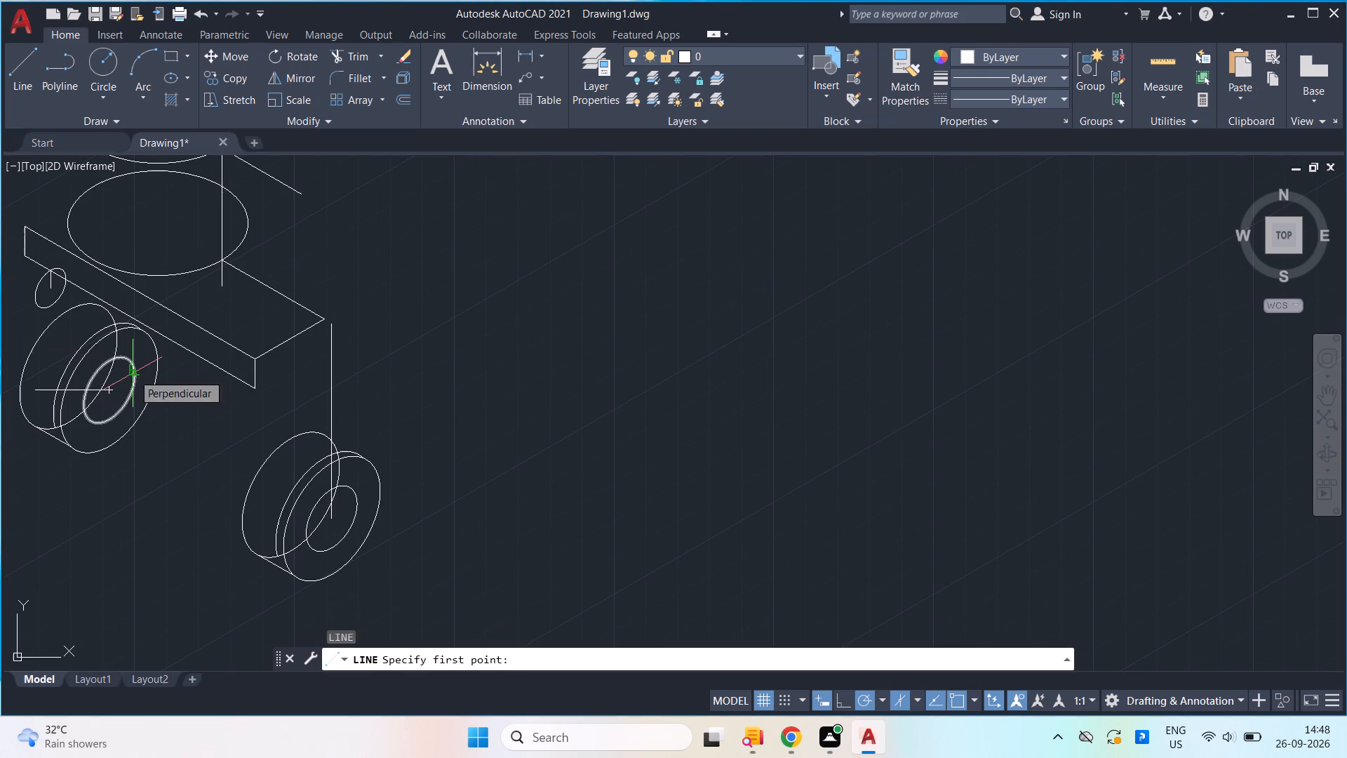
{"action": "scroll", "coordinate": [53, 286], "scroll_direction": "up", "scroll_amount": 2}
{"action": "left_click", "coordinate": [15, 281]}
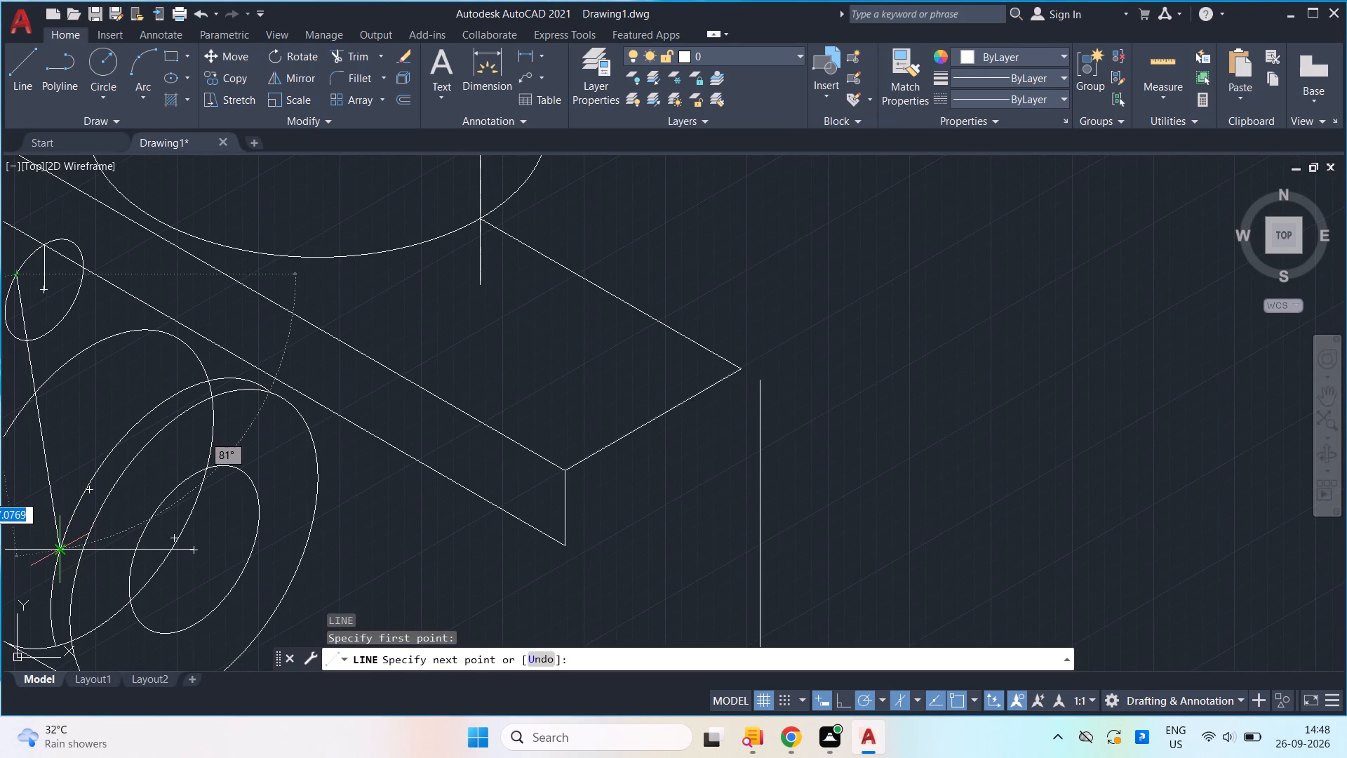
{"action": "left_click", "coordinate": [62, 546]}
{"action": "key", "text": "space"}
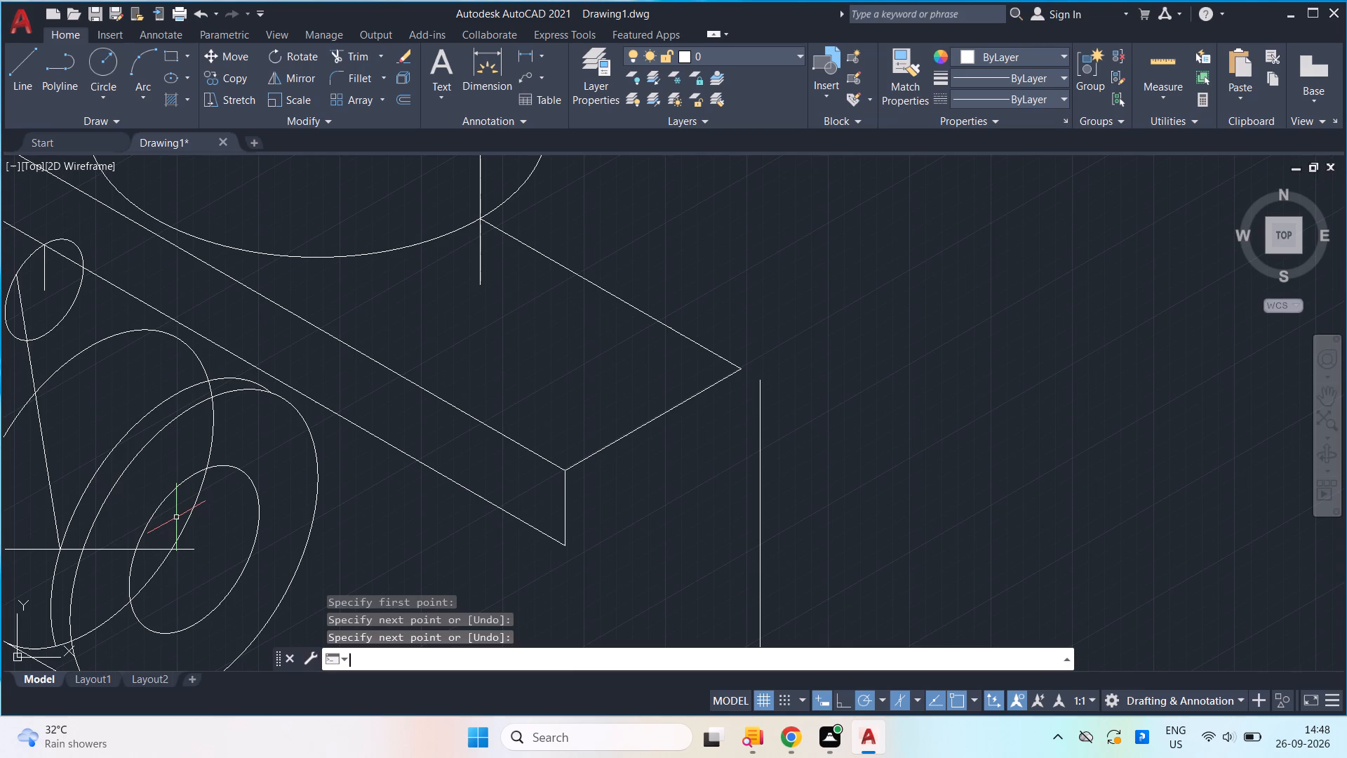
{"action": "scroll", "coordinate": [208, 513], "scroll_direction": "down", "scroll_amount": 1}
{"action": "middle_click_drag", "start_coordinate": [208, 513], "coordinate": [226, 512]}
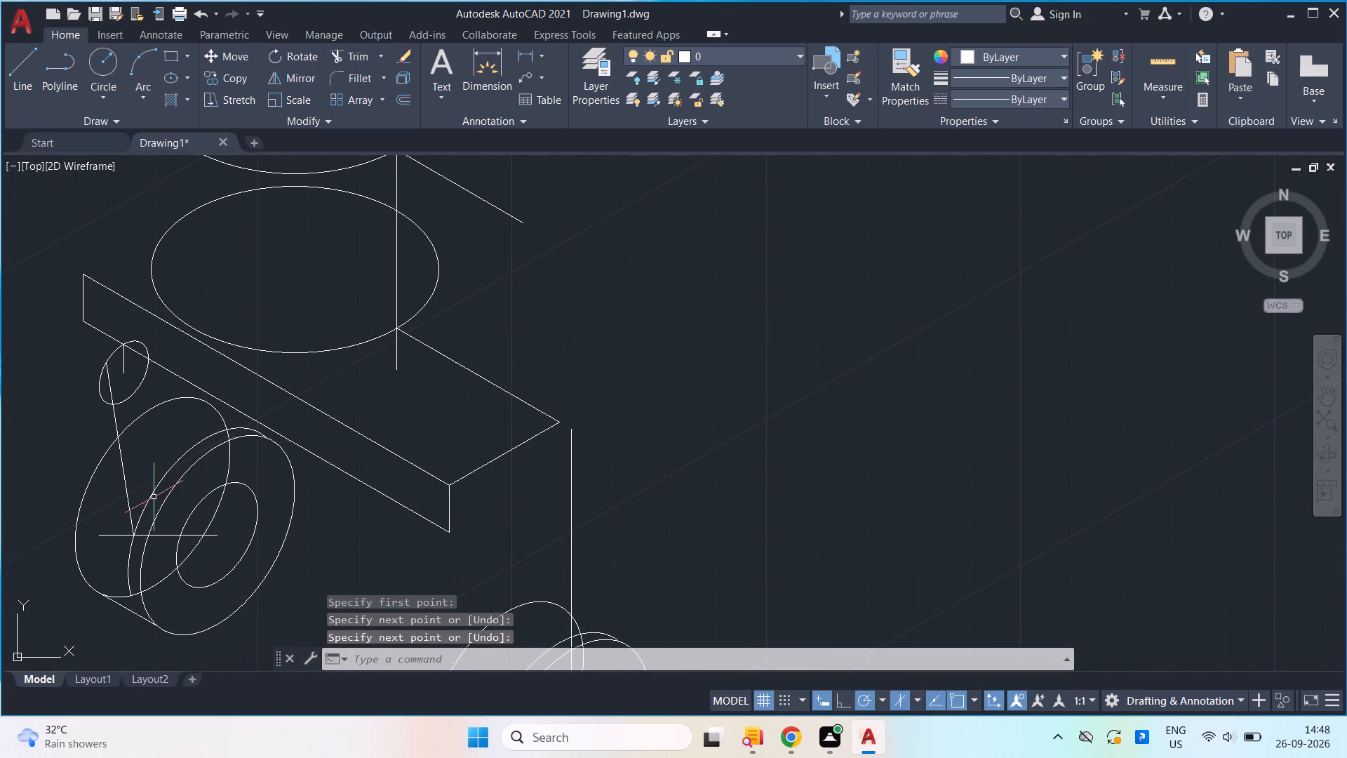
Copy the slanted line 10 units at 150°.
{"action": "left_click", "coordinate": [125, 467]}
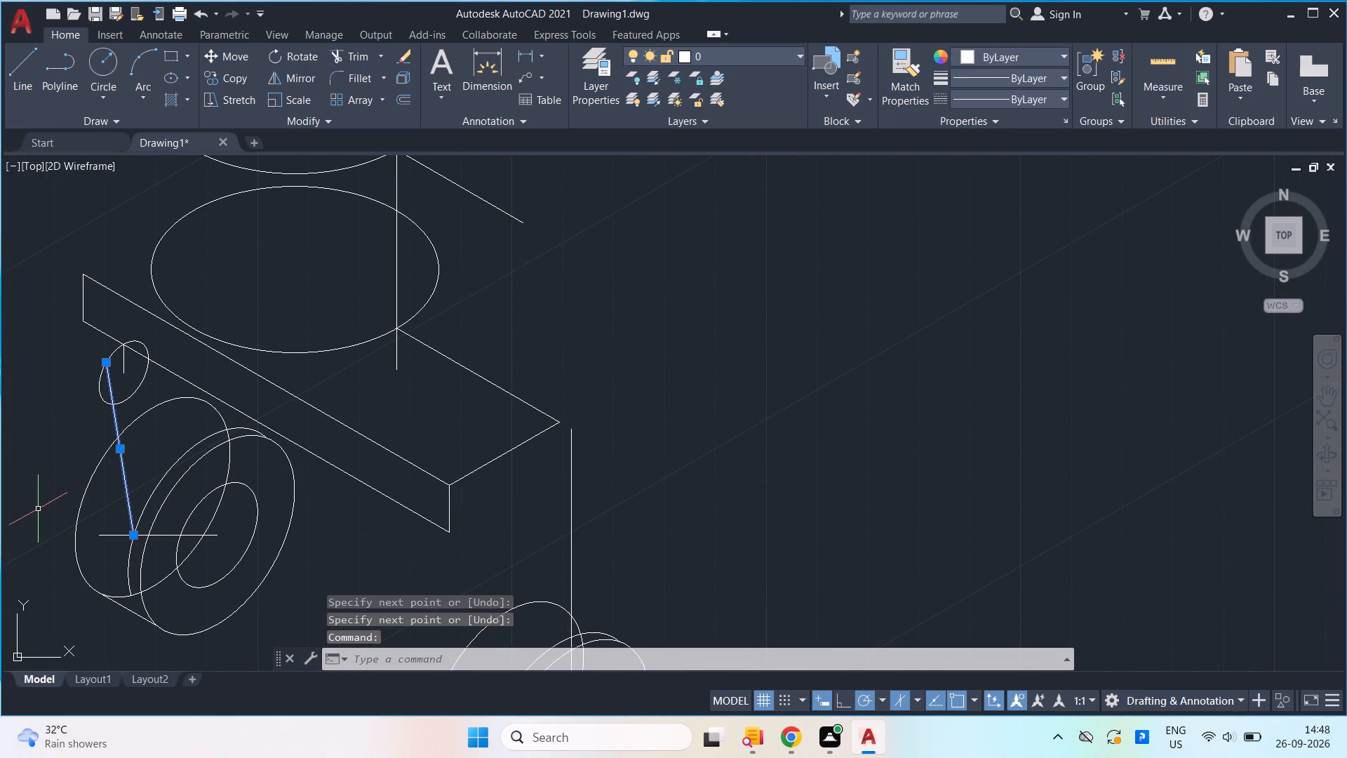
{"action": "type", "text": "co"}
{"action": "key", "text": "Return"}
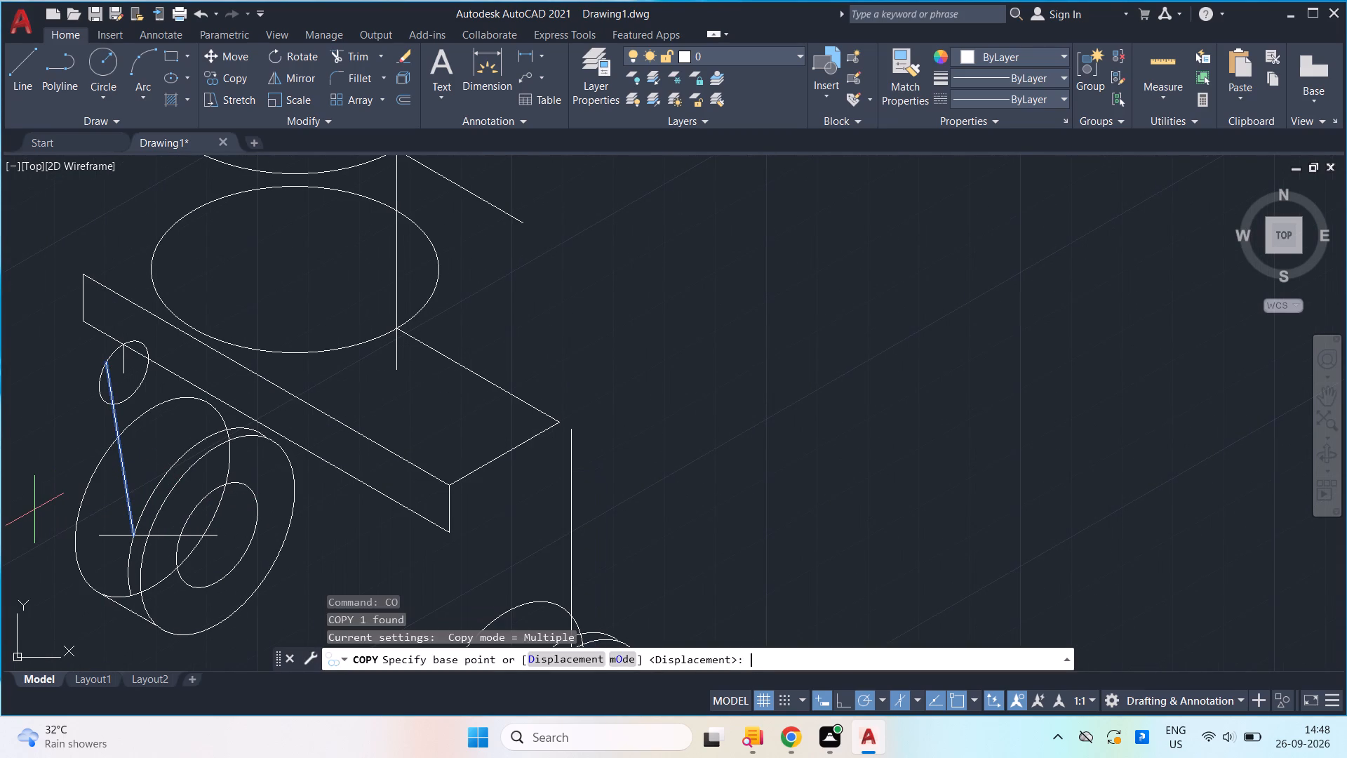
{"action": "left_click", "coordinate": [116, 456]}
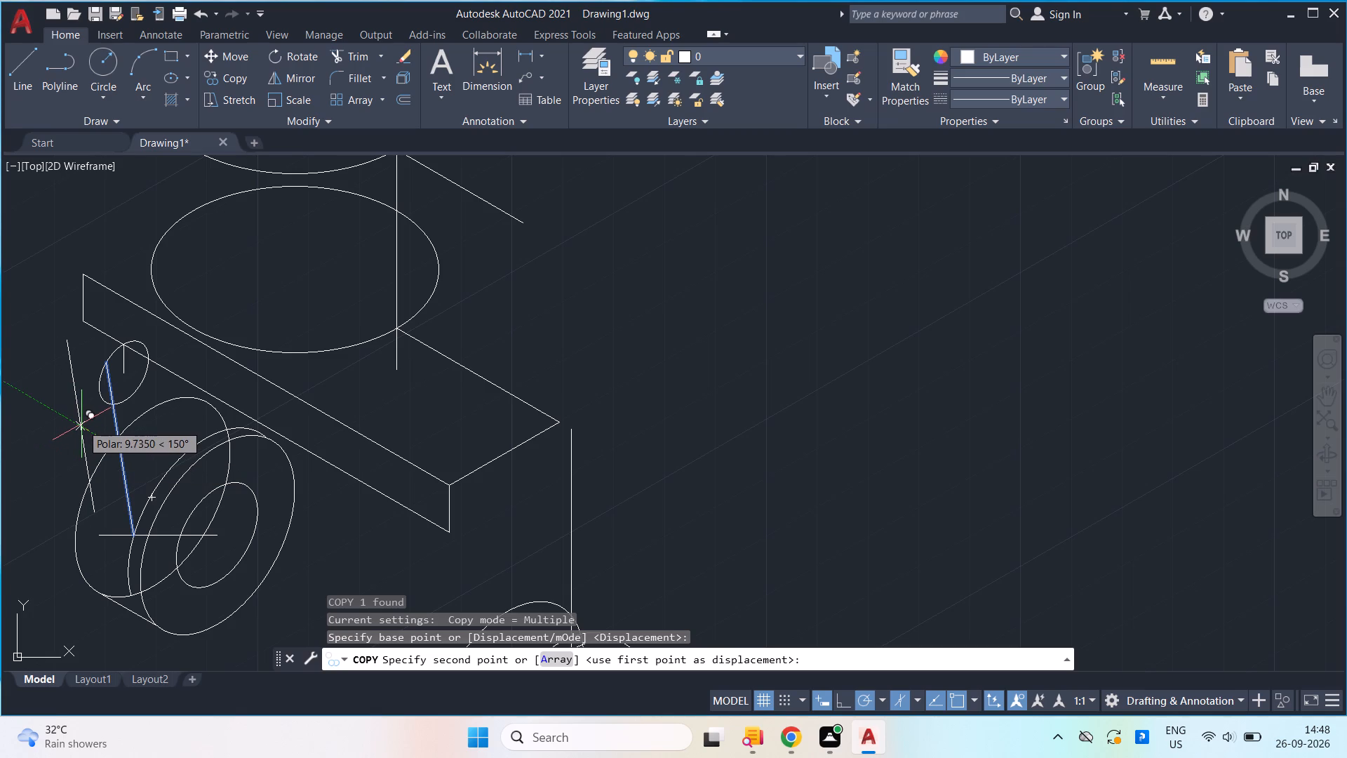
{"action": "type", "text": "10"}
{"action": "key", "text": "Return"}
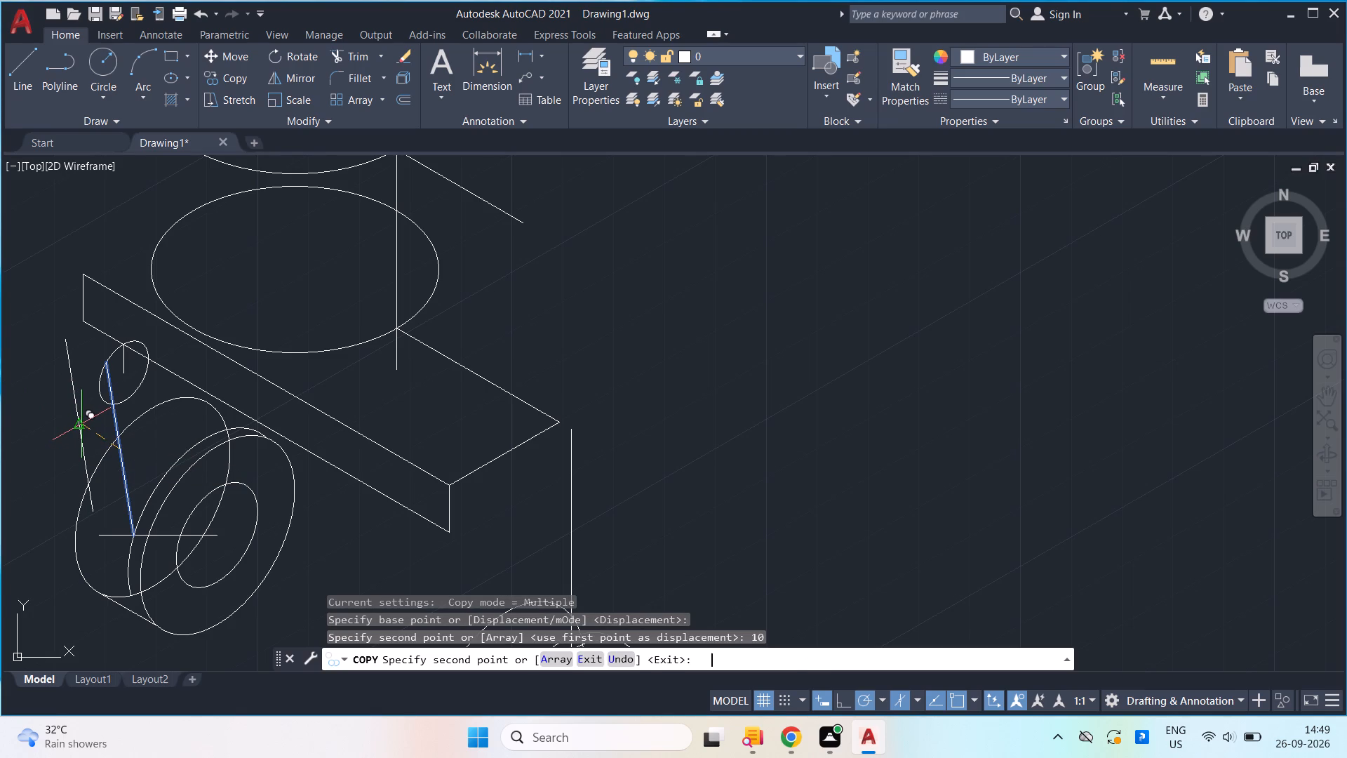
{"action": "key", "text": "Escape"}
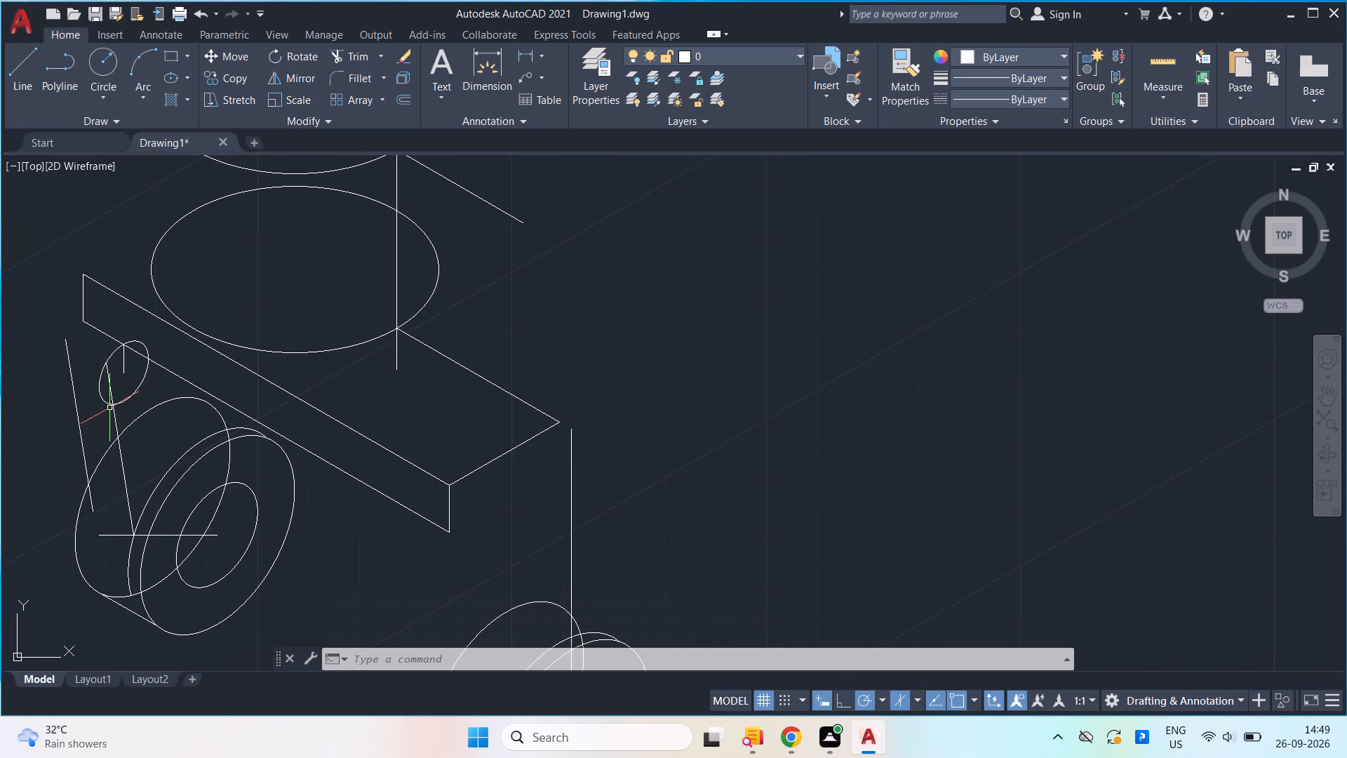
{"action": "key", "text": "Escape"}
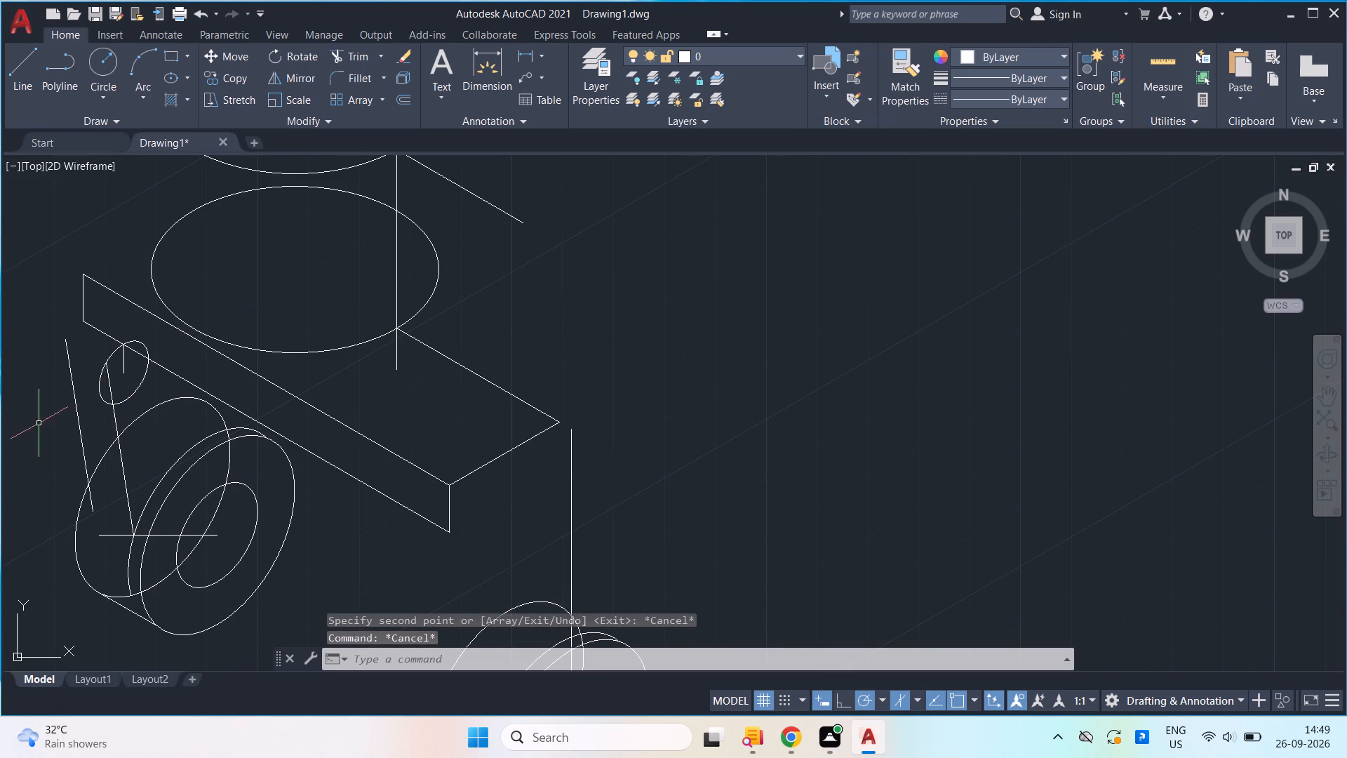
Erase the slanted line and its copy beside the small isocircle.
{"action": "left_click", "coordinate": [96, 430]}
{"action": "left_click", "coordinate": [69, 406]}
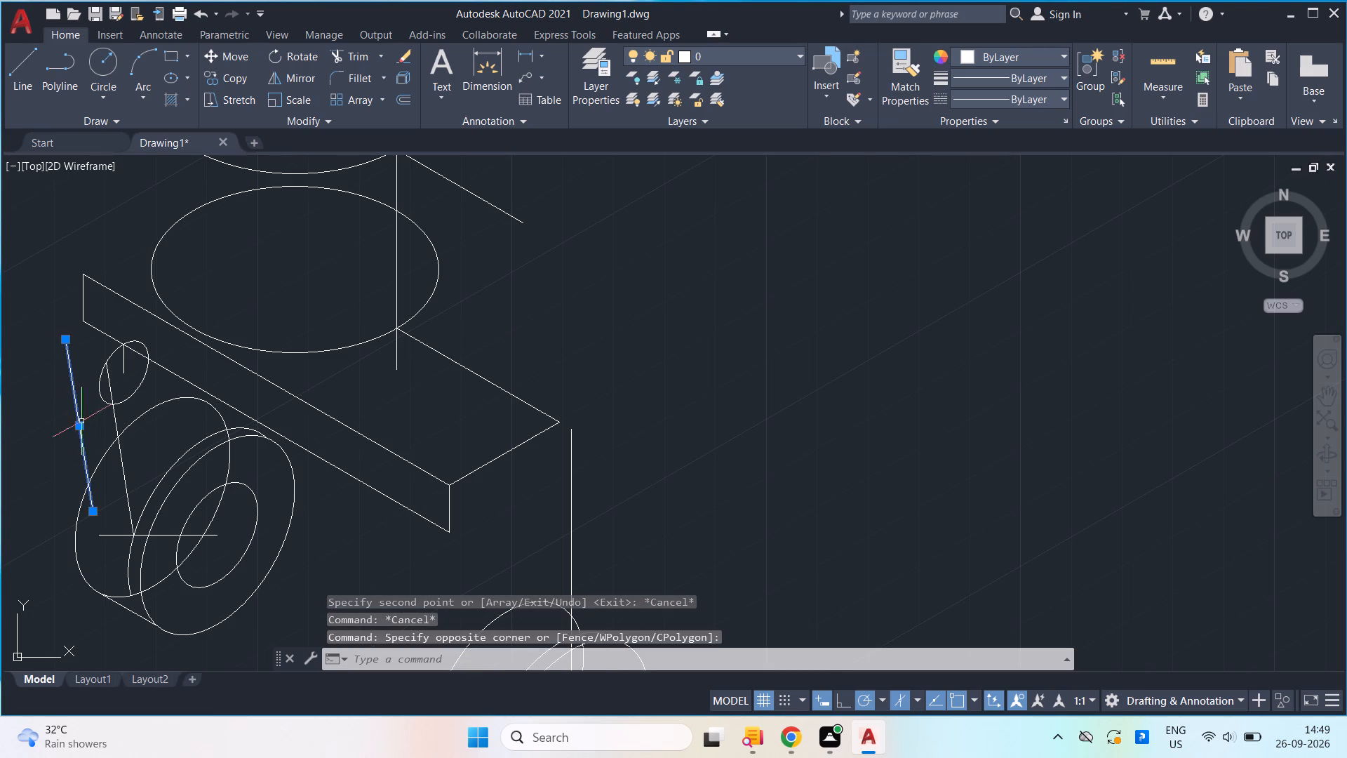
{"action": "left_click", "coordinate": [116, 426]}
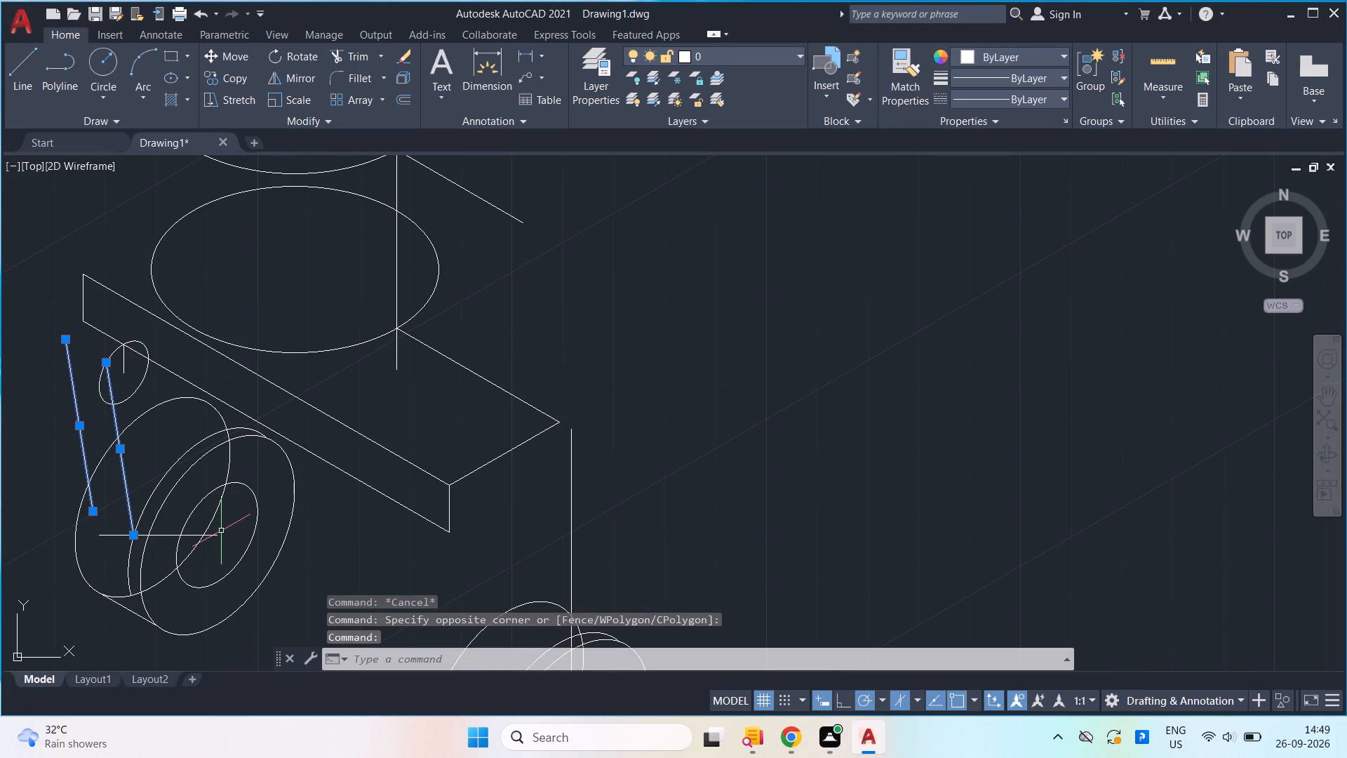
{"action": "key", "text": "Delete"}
Draw a slanted line about 43 units long at about 84° from the plate's lower corner down to near the horizontal centre line's outer end.
{"action": "key", "text": "l"}
{"action": "key", "text": "Return"}
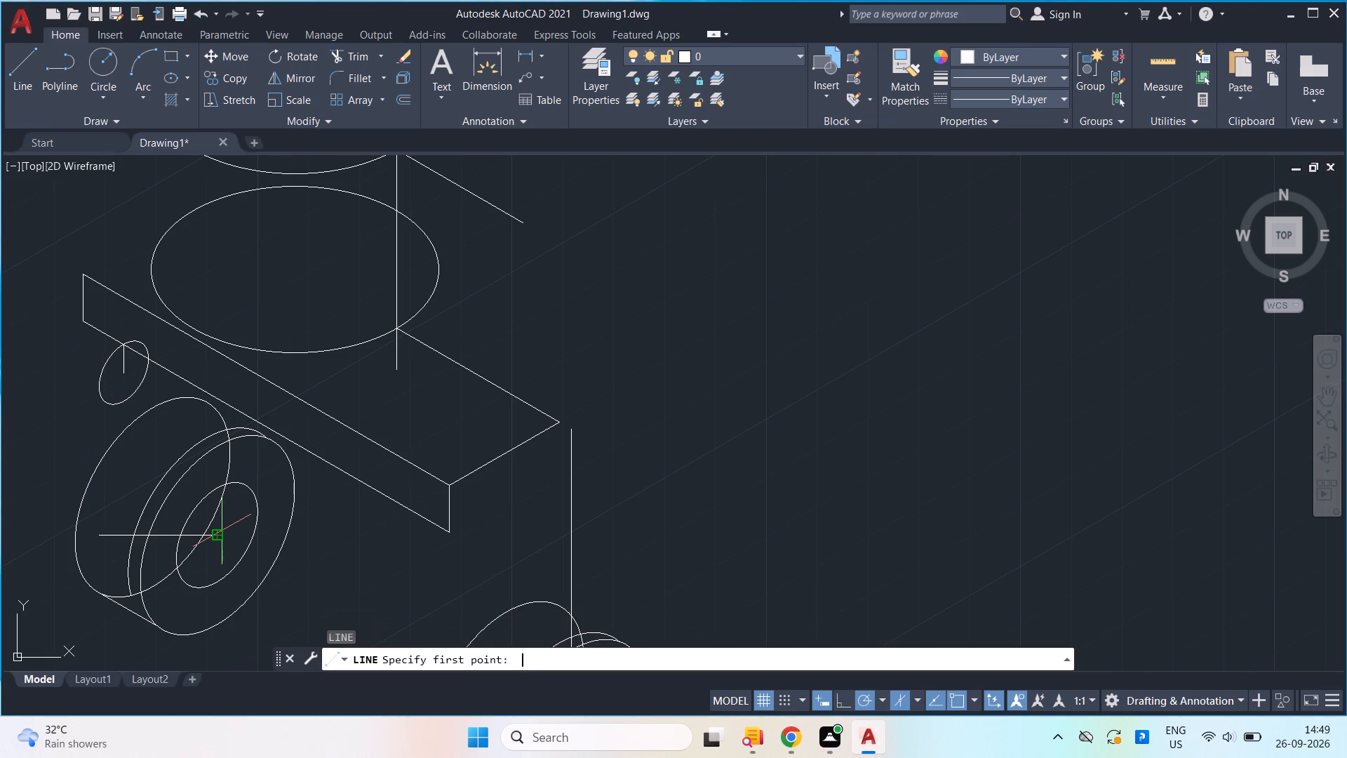
{"action": "left_click", "coordinate": [83, 321]}
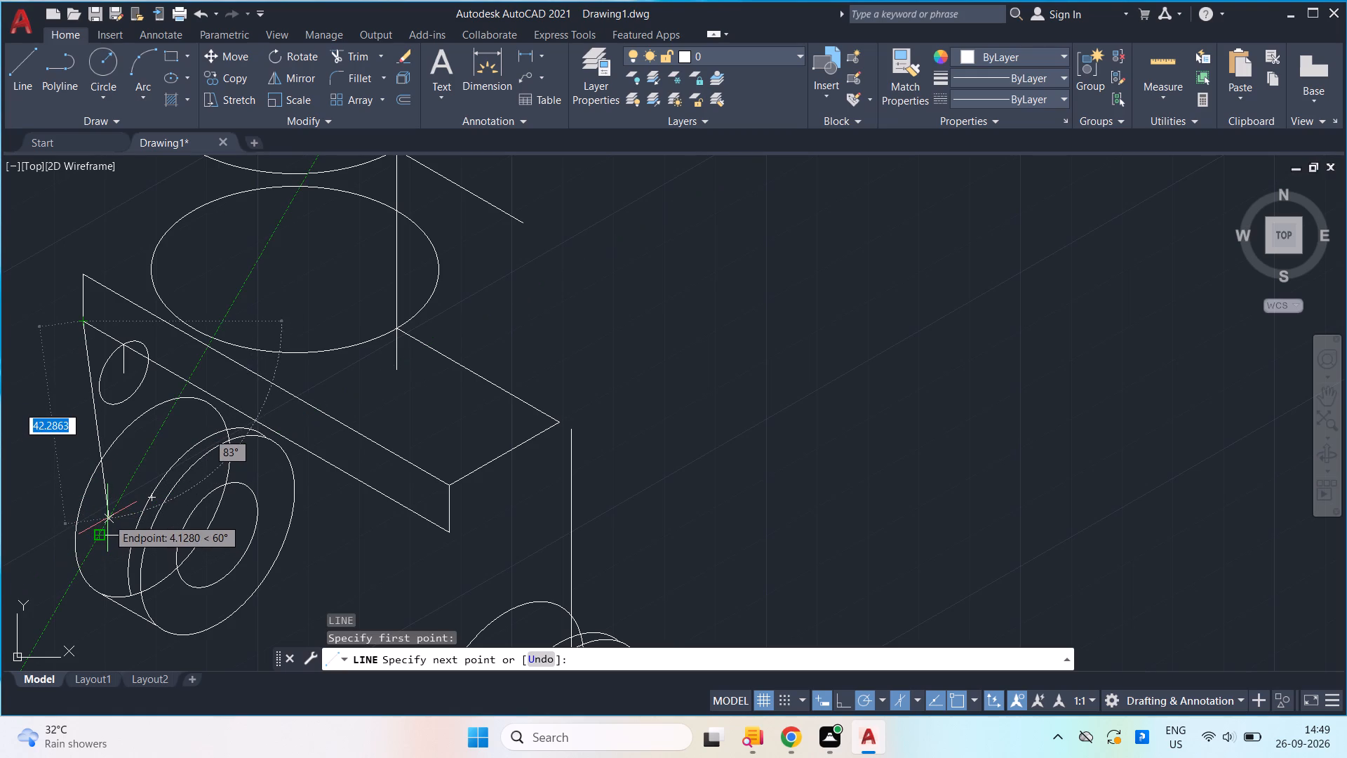
{"action": "scroll", "coordinate": [107, 518], "scroll_direction": "up", "scroll_amount": 2}
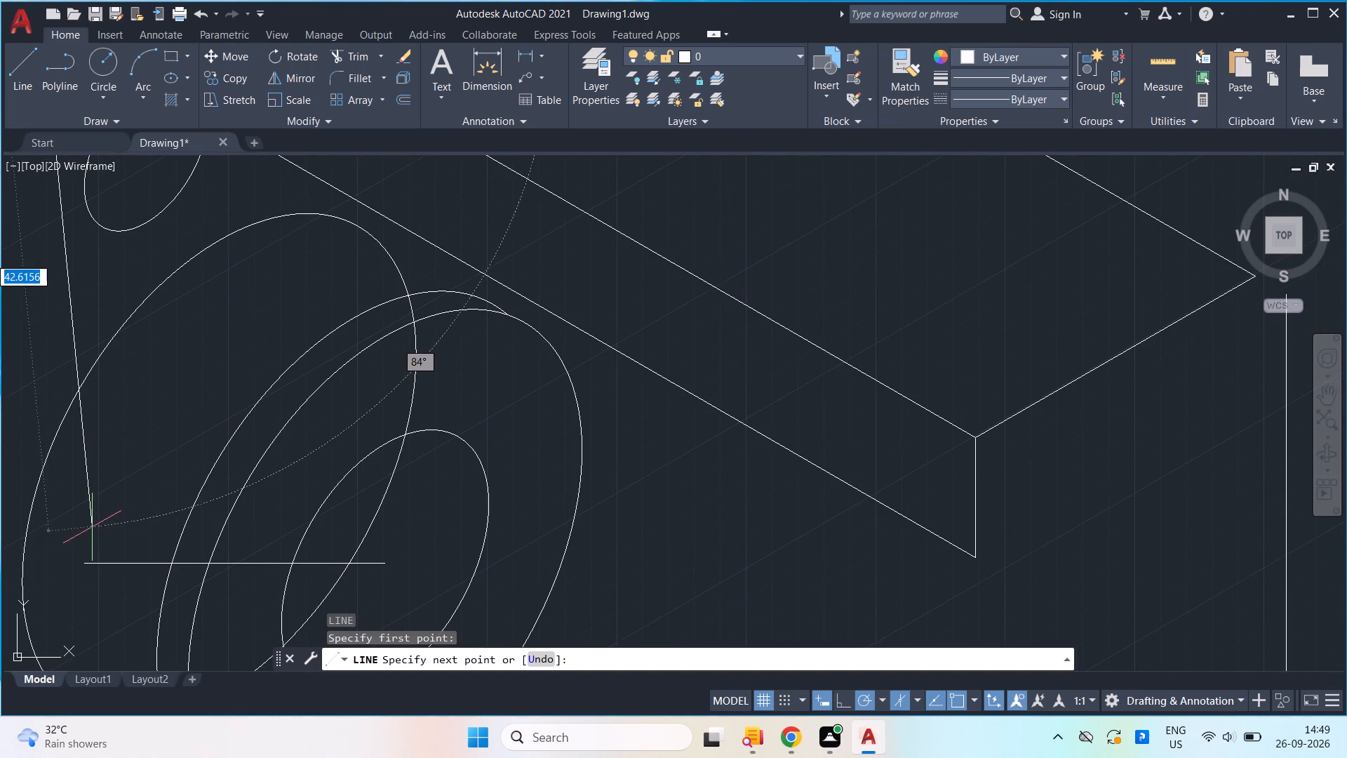
{"action": "left_click", "coordinate": [92, 527]}
{"action": "scroll", "coordinate": [92, 527], "scroll_direction": "down", "scroll_amount": 4}
{"action": "key", "text": "space"}
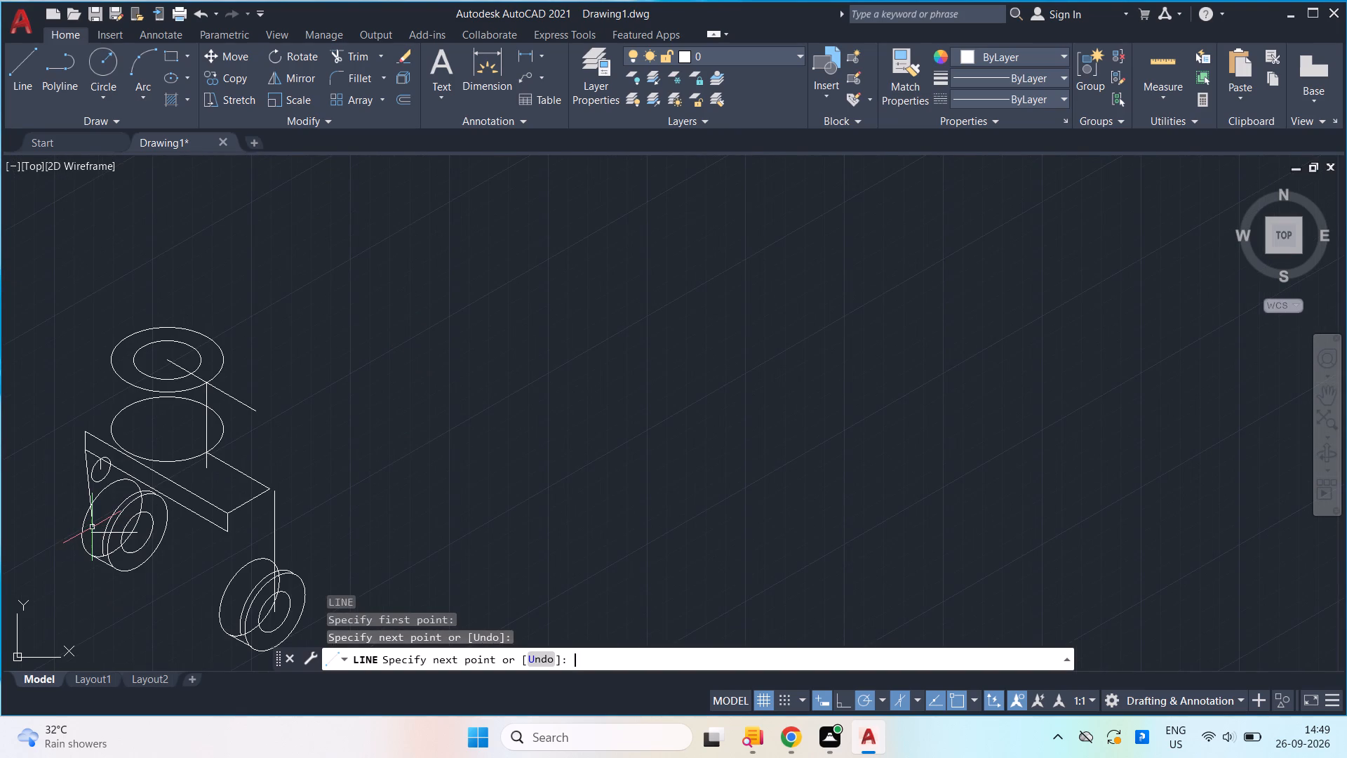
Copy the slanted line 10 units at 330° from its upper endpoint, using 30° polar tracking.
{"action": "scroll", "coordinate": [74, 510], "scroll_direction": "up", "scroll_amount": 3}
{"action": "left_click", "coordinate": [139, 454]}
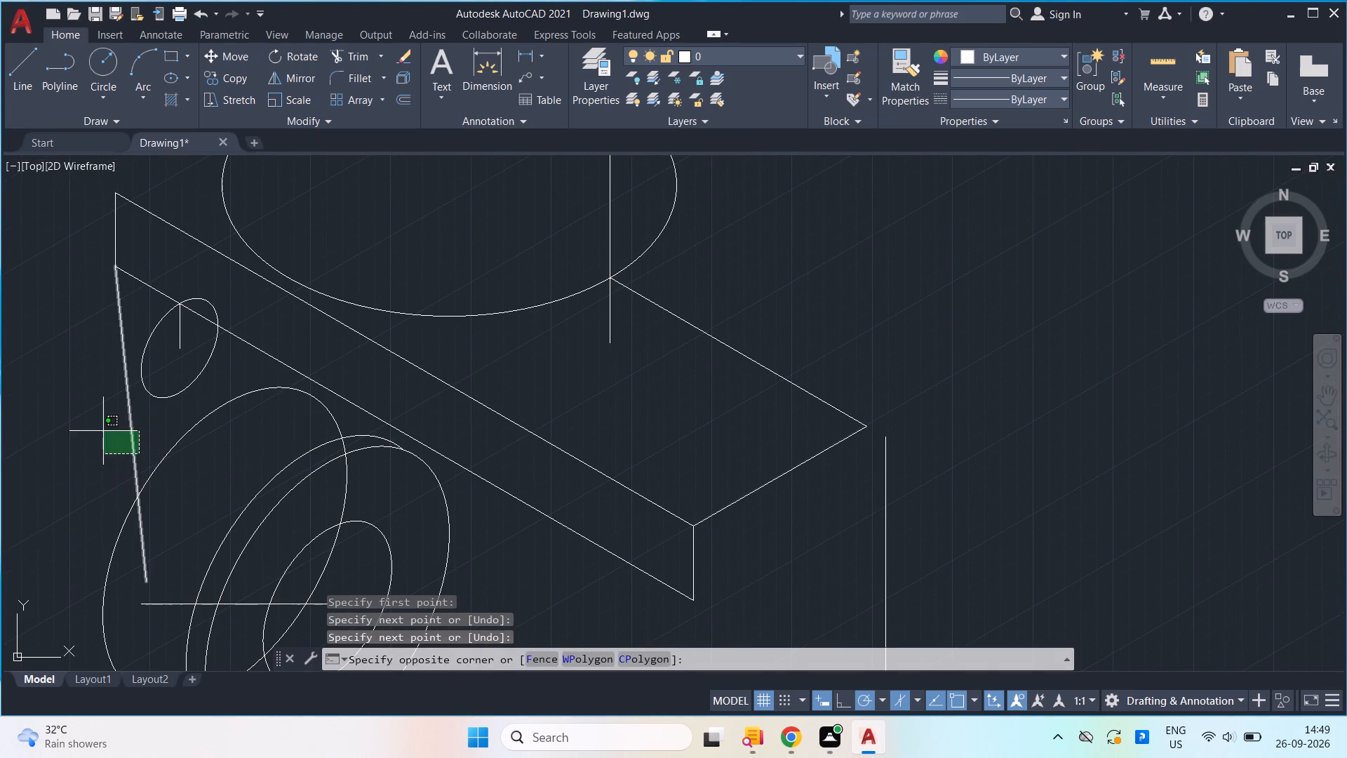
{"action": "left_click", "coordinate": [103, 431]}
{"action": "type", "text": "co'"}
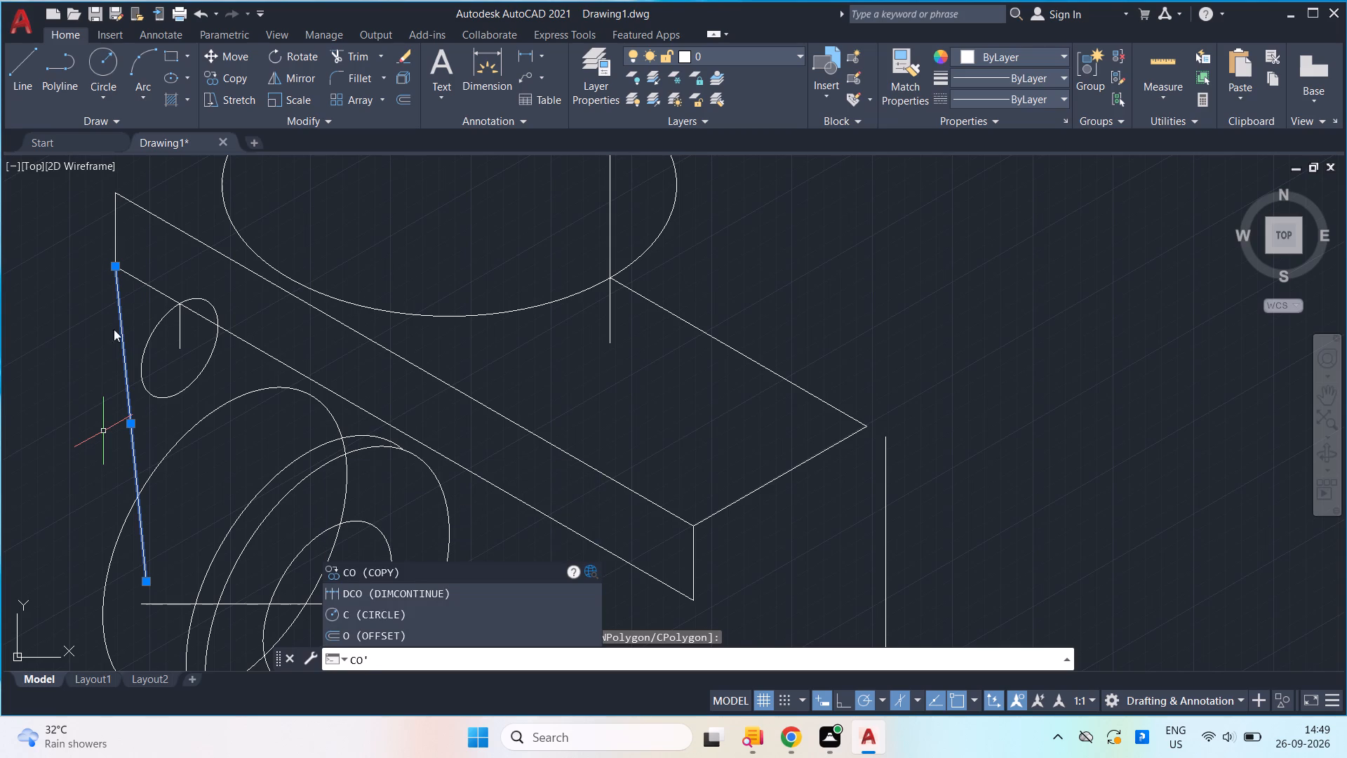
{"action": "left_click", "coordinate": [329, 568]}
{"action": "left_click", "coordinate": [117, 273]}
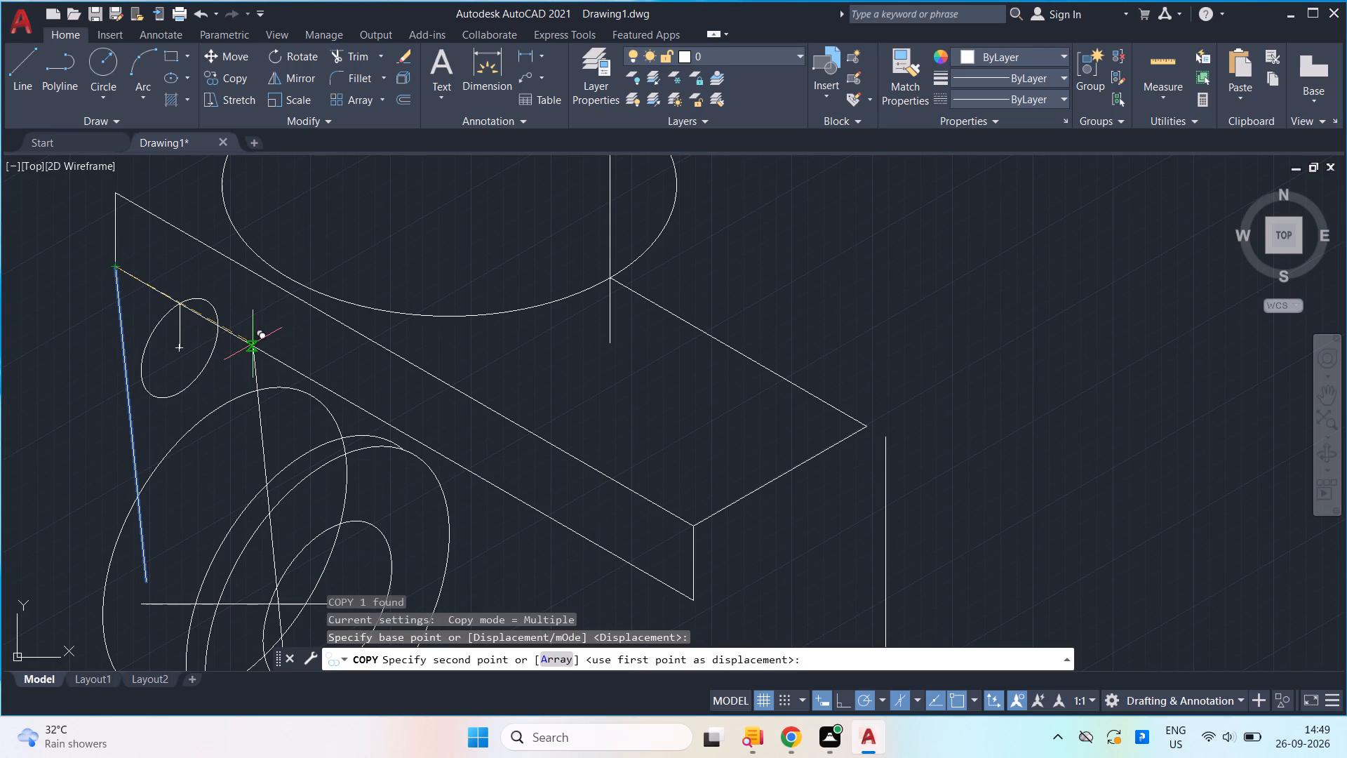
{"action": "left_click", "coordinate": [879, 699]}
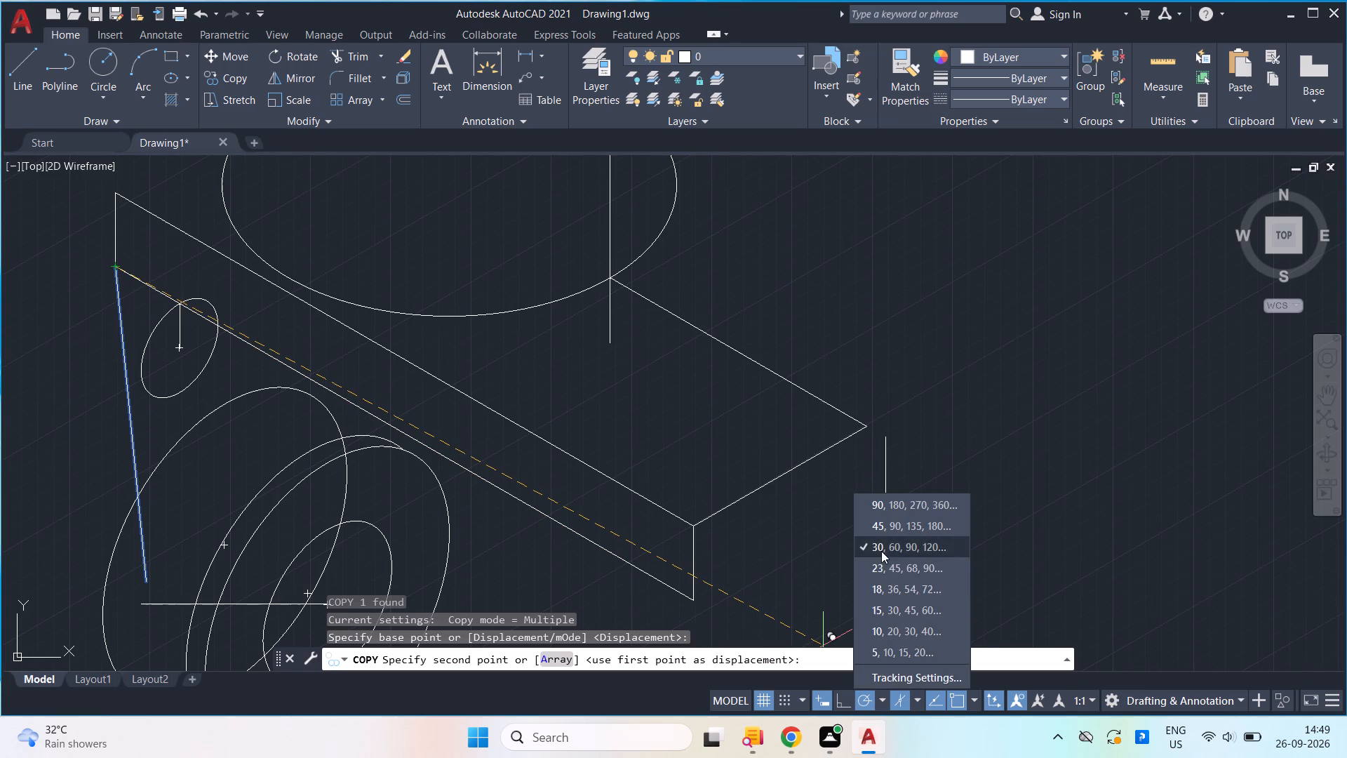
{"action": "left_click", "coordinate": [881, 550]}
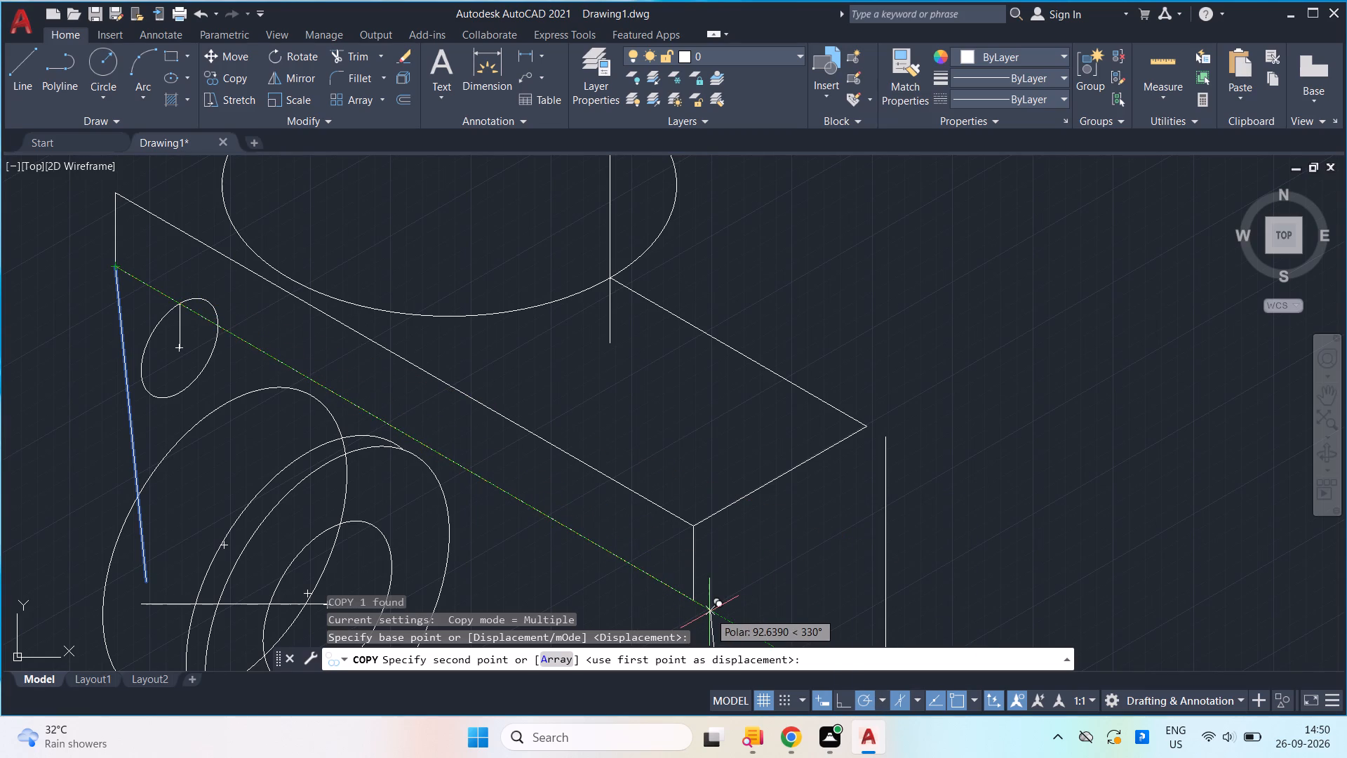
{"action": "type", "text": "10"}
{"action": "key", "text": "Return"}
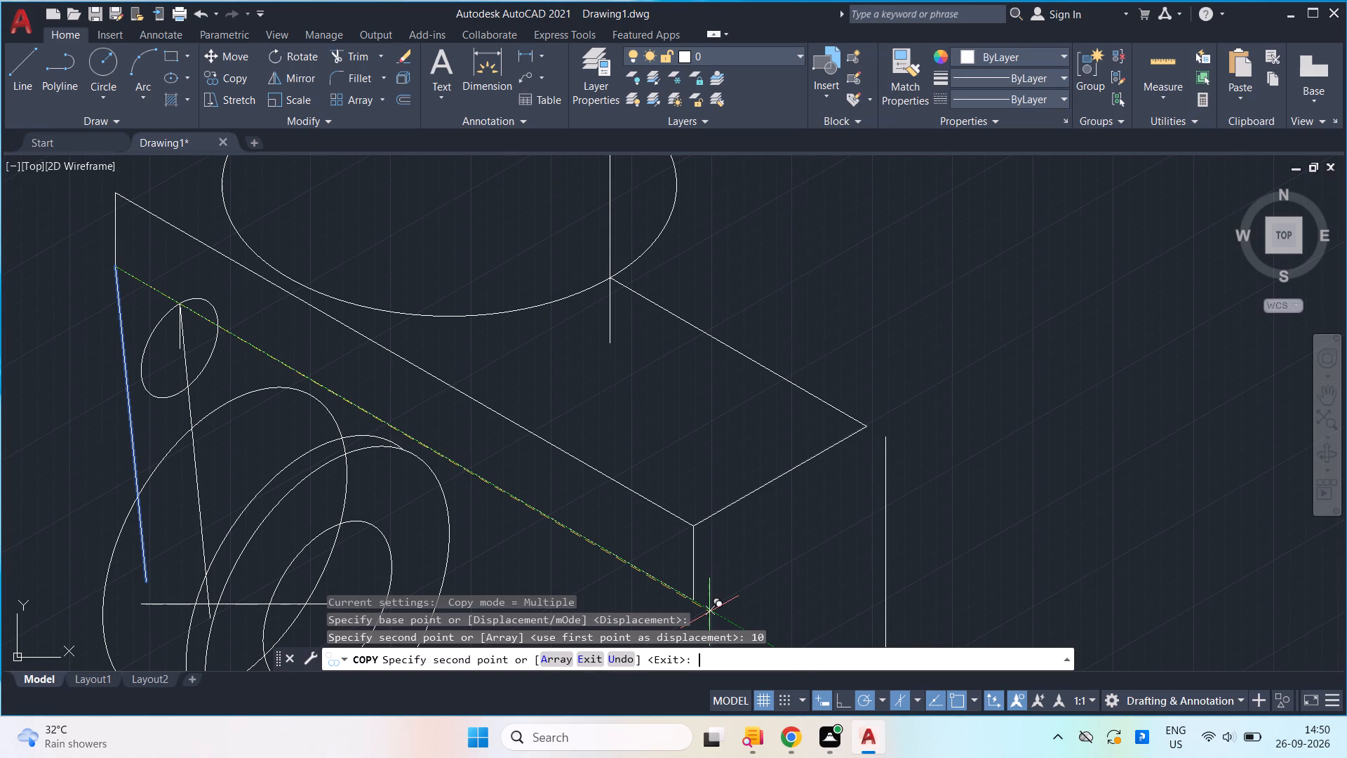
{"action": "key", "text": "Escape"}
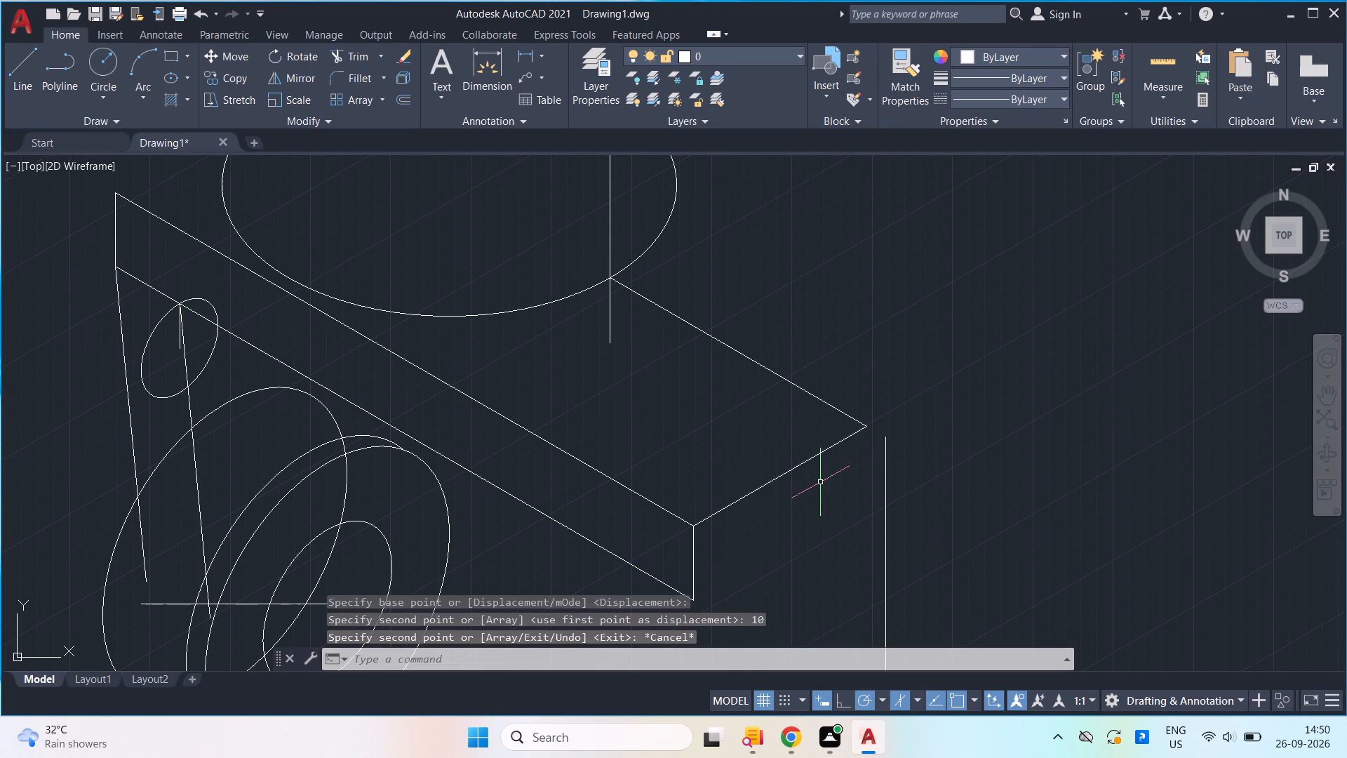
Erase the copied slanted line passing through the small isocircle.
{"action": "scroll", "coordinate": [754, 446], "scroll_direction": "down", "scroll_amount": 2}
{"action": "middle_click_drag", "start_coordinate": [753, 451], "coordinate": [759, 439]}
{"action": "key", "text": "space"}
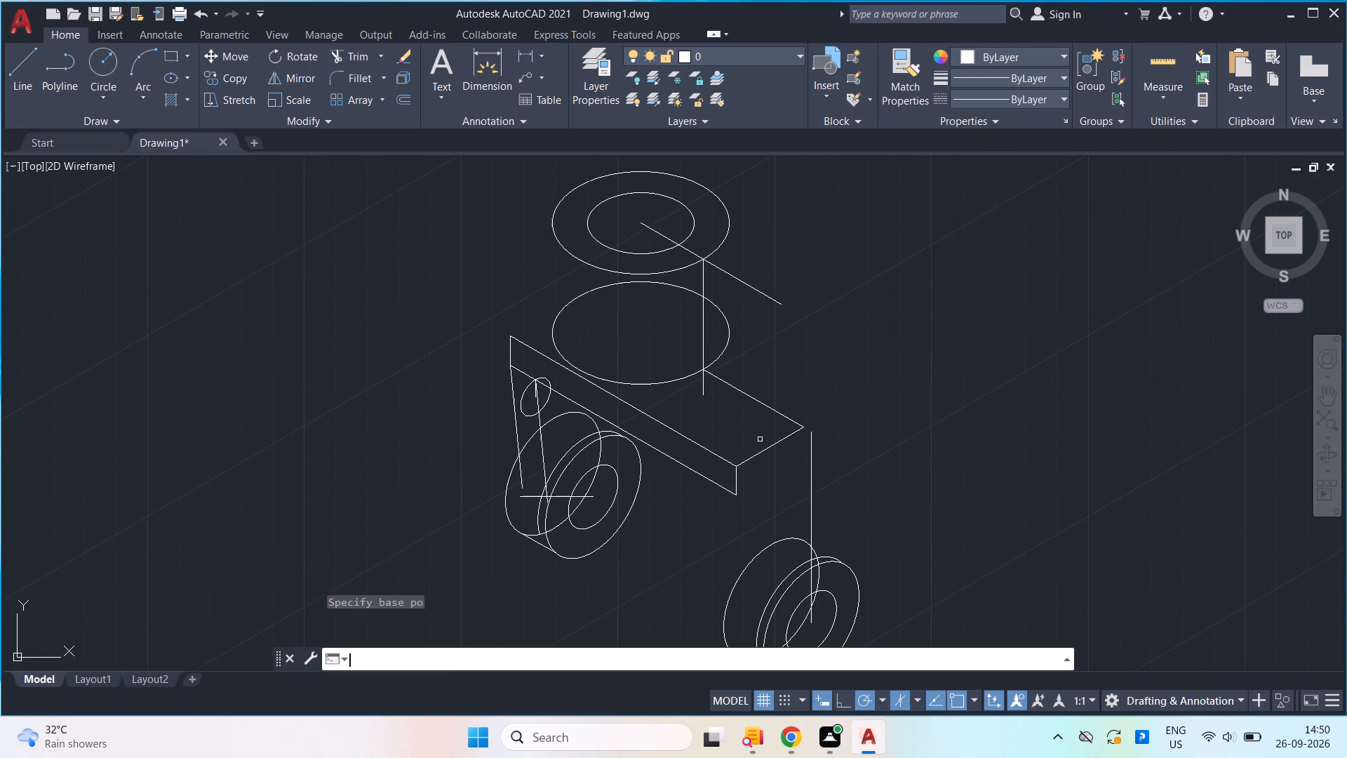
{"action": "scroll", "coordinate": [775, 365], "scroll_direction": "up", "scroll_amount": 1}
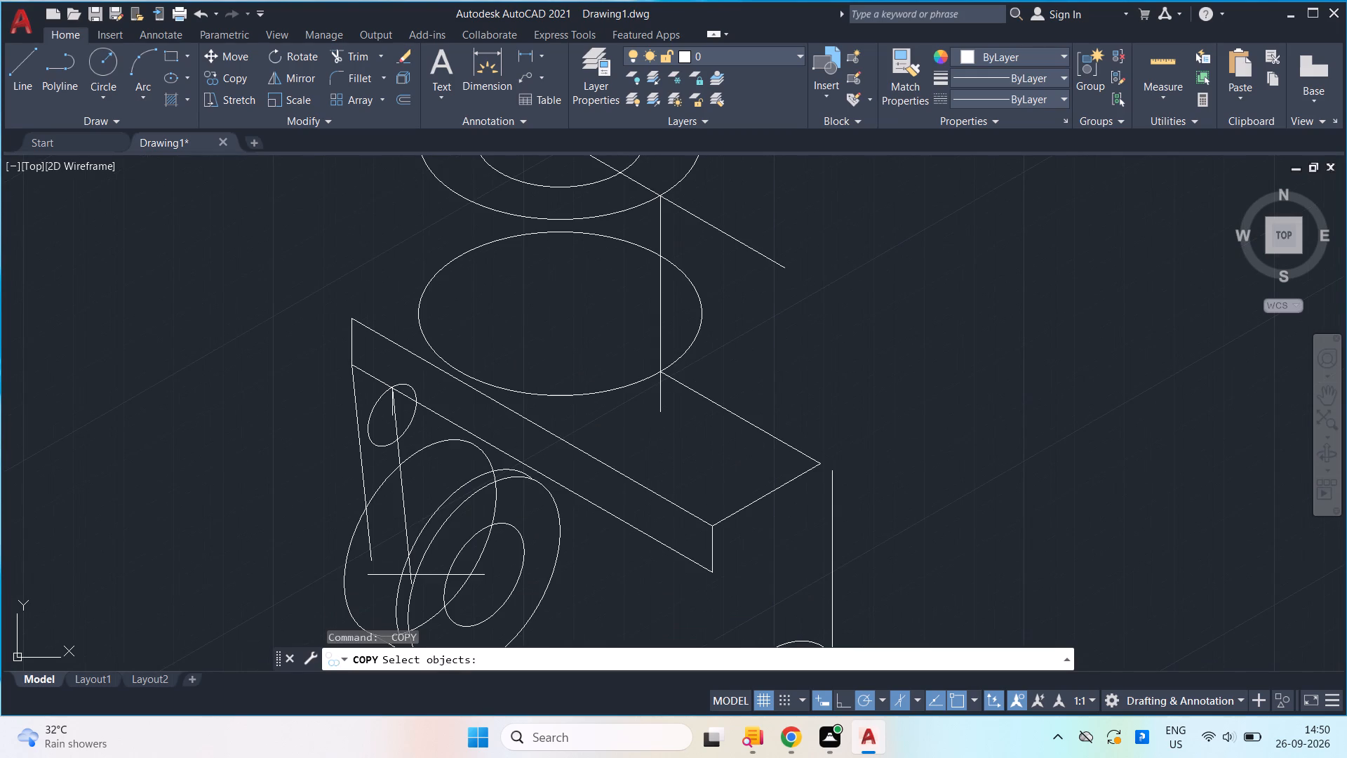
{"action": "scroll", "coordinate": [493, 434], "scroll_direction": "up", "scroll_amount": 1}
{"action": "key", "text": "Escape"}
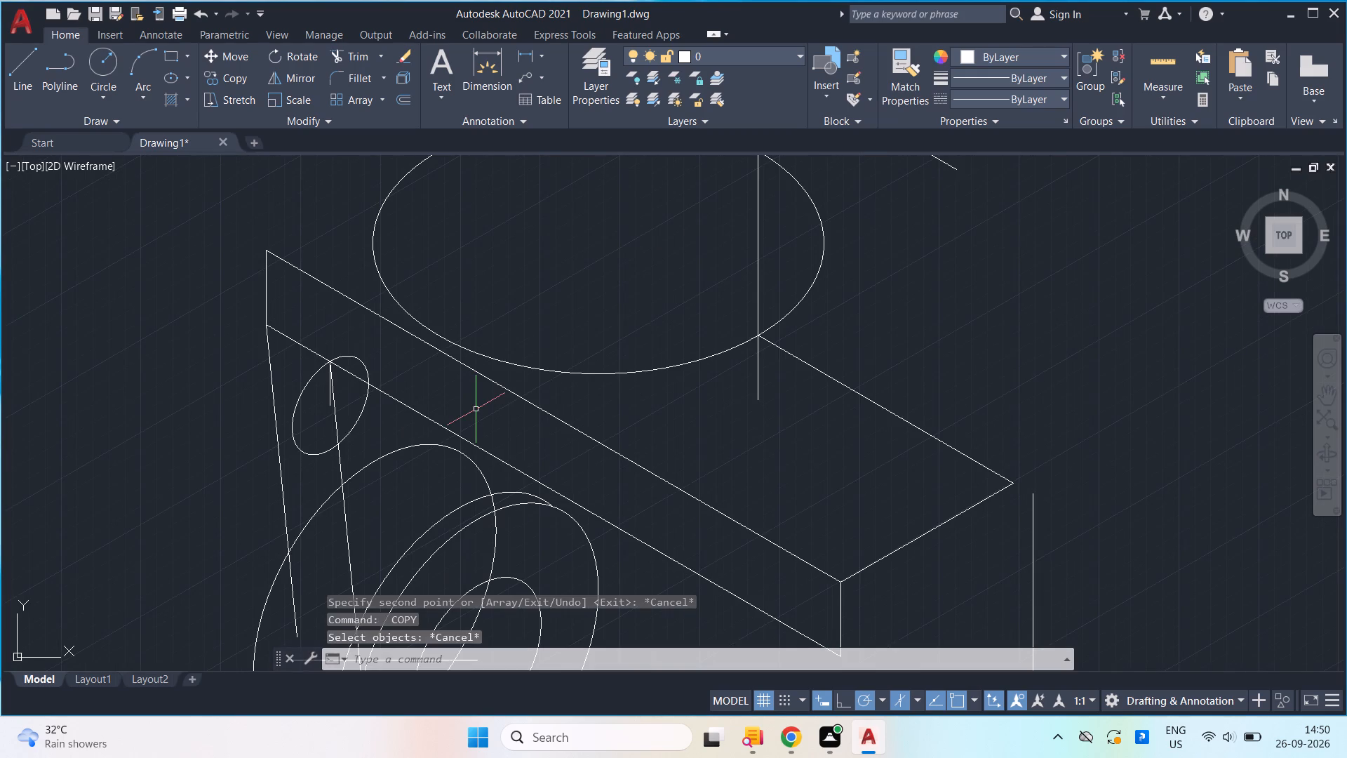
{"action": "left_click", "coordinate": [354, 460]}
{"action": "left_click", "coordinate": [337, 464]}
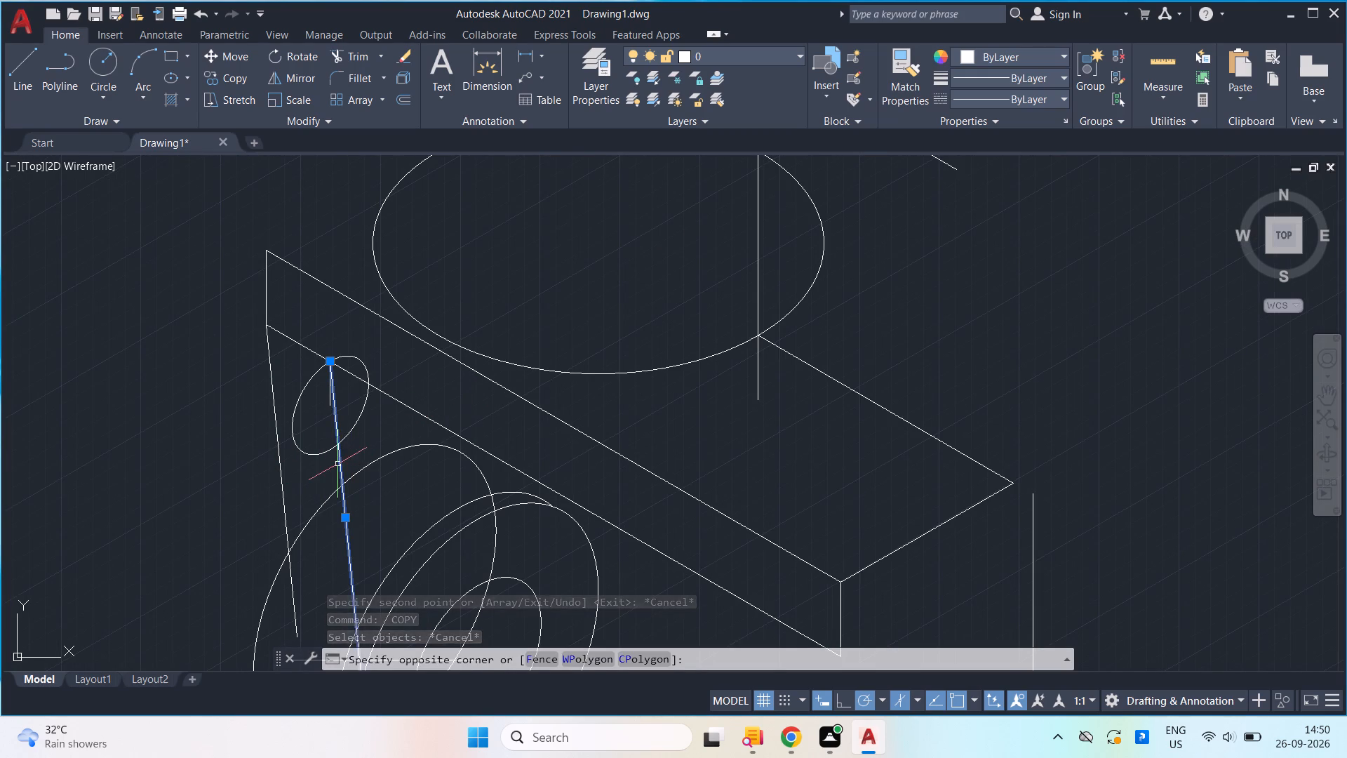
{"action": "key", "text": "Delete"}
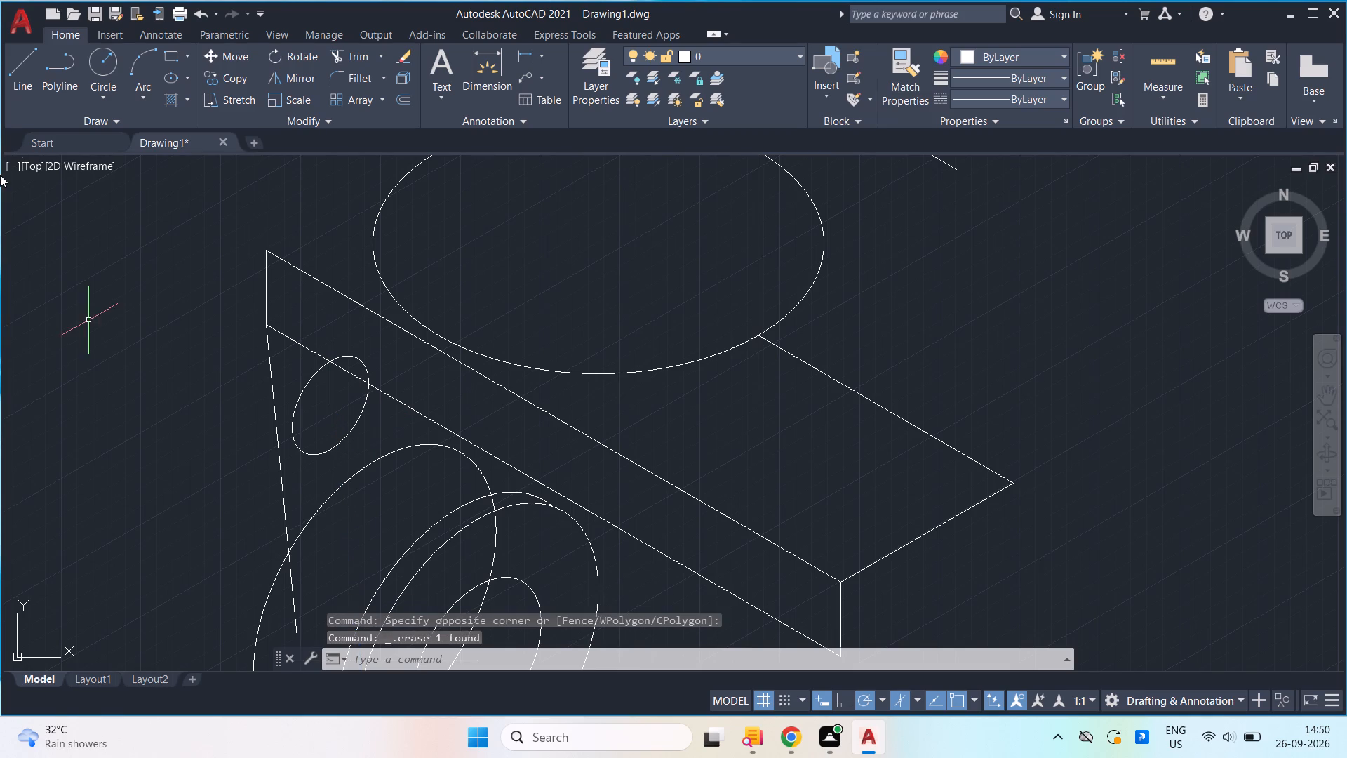
Erase the short vertical line running from the plate's lower edge to the small isocircle's centre.
{"action": "left_click", "coordinate": [356, 402]}
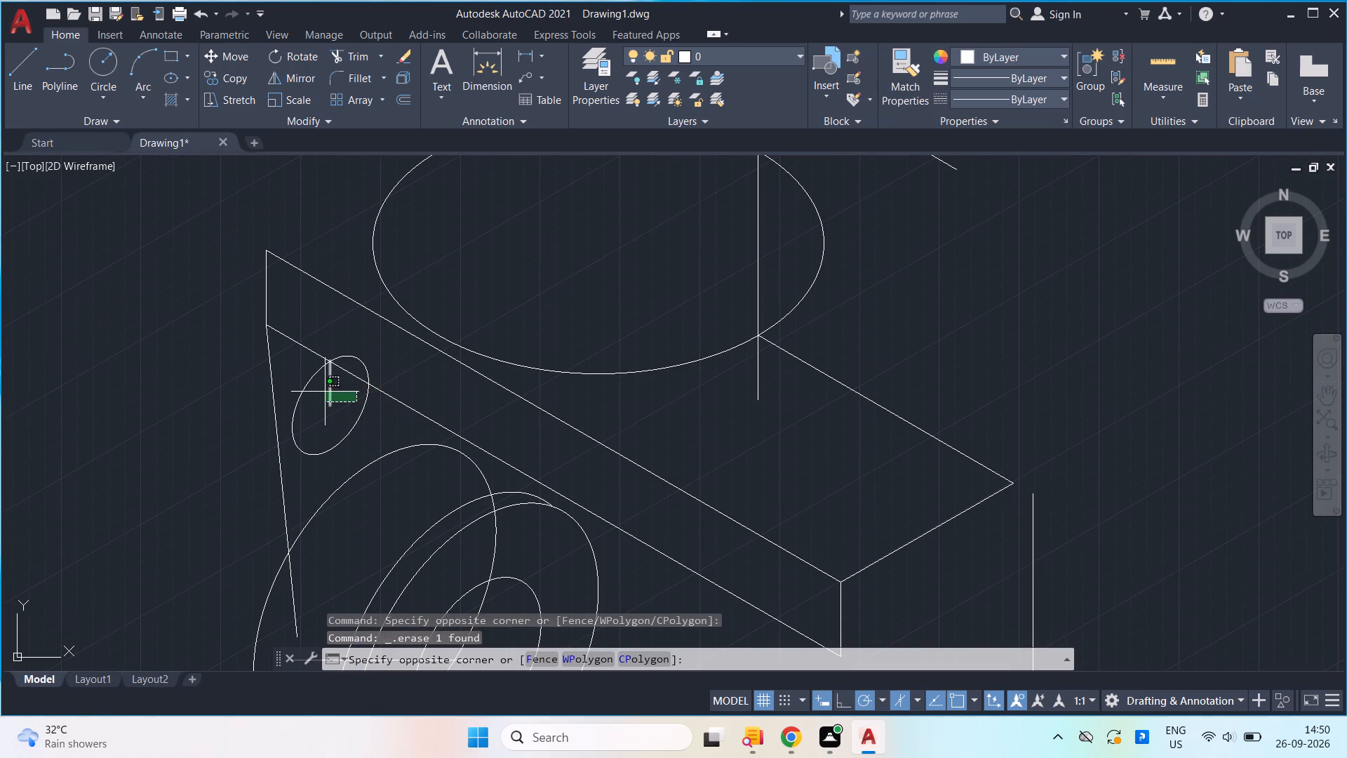
{"action": "left_click", "coordinate": [323, 392]}
{"action": "key", "text": "Delete"}
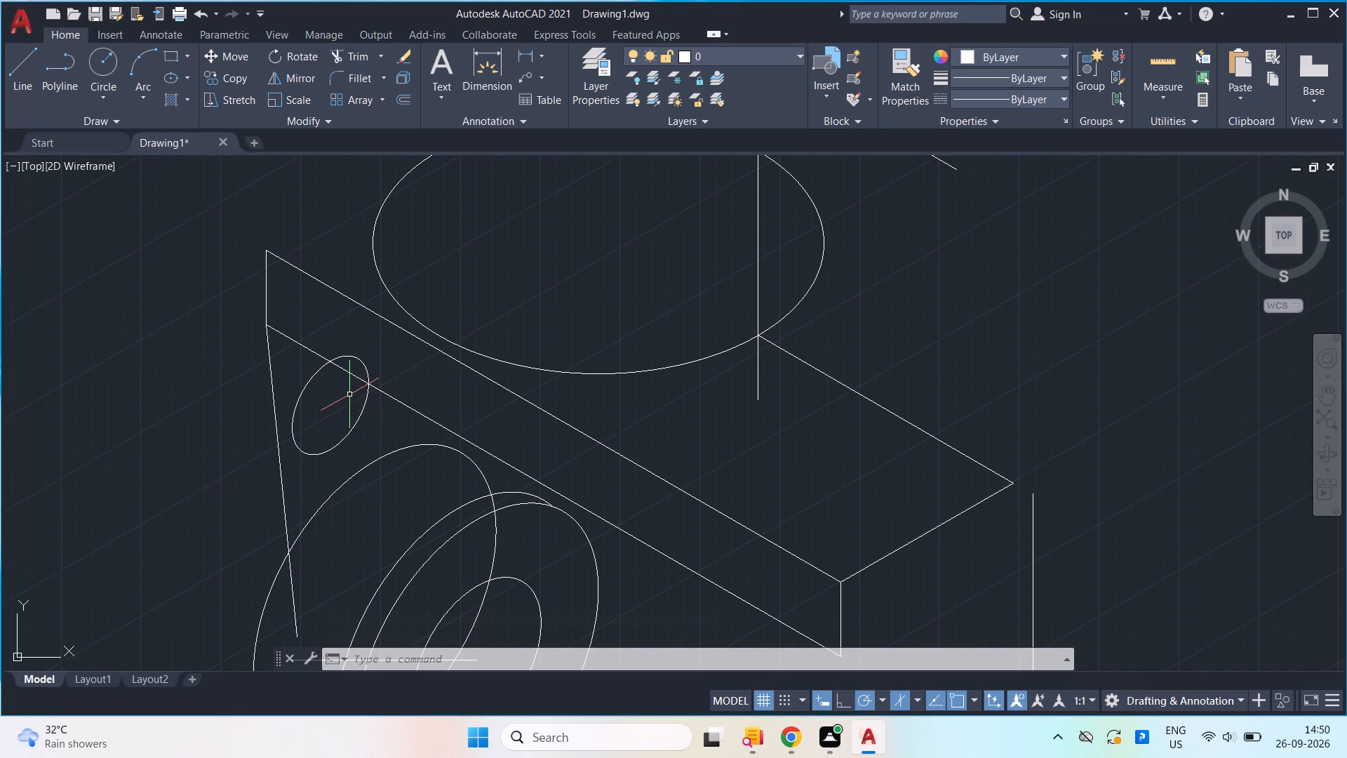
Draw an isocircle of radius 6 centred on the plate's lower long edge, 10 units from its outer corner.
{"action": "key", "text": "e"}
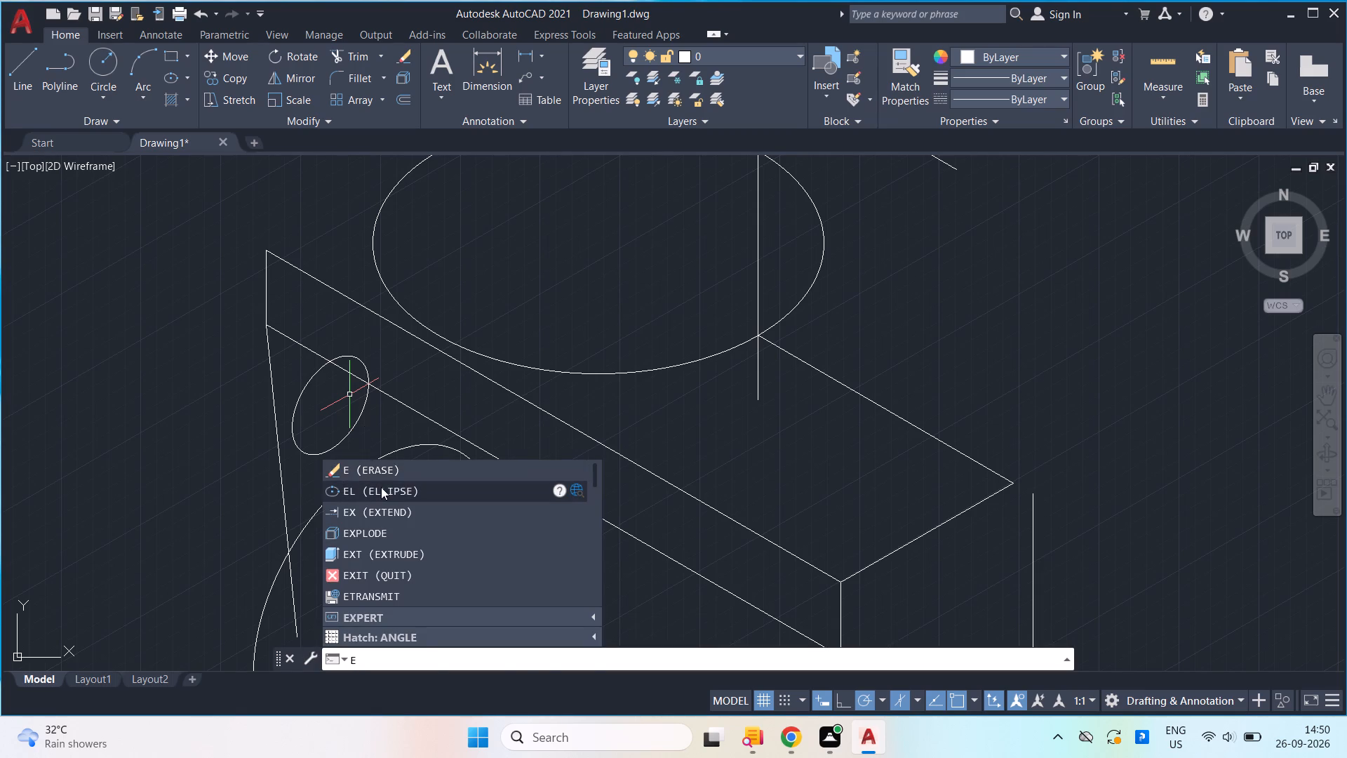
{"action": "left_click", "coordinate": [381, 488]}
{"action": "left_click", "coordinate": [719, 656]}
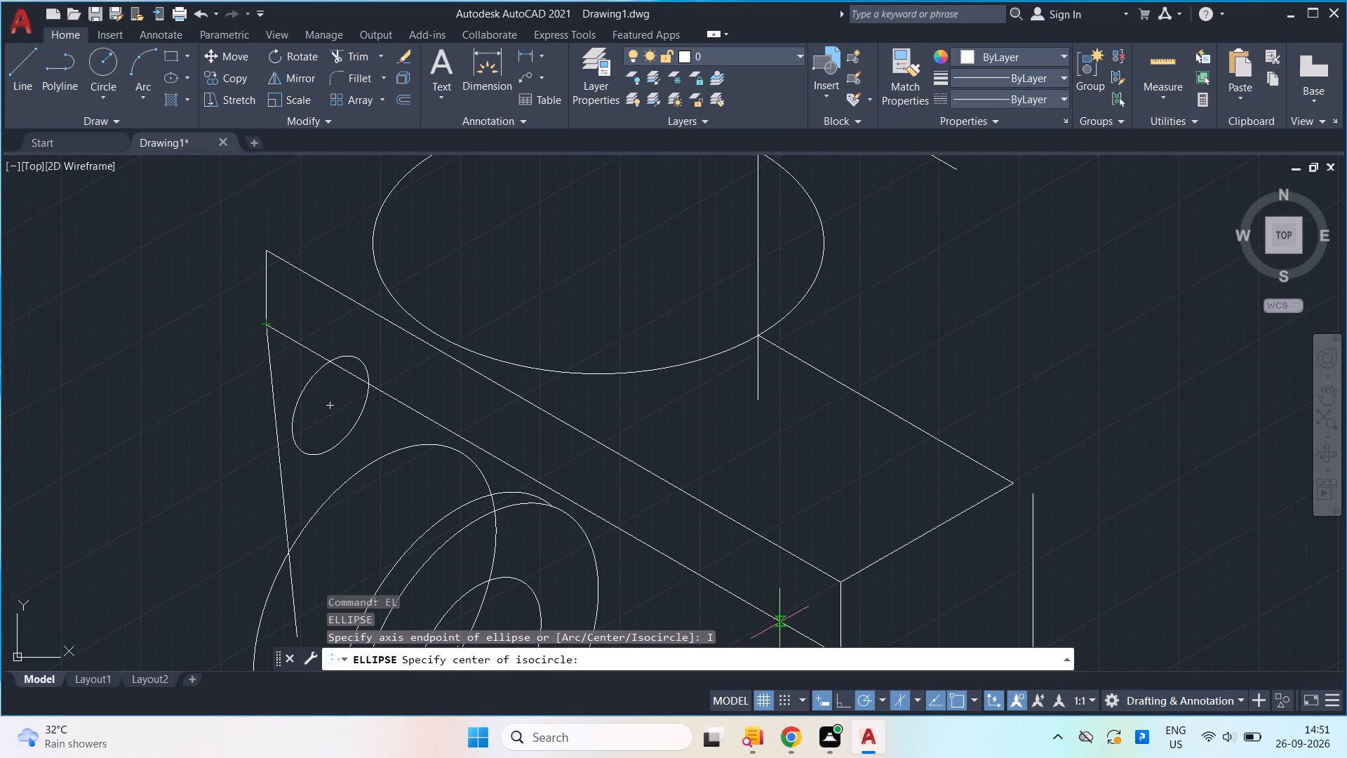
{"action": "middle_click_drag", "start_coordinate": [788, 602], "coordinate": [644, 438]}
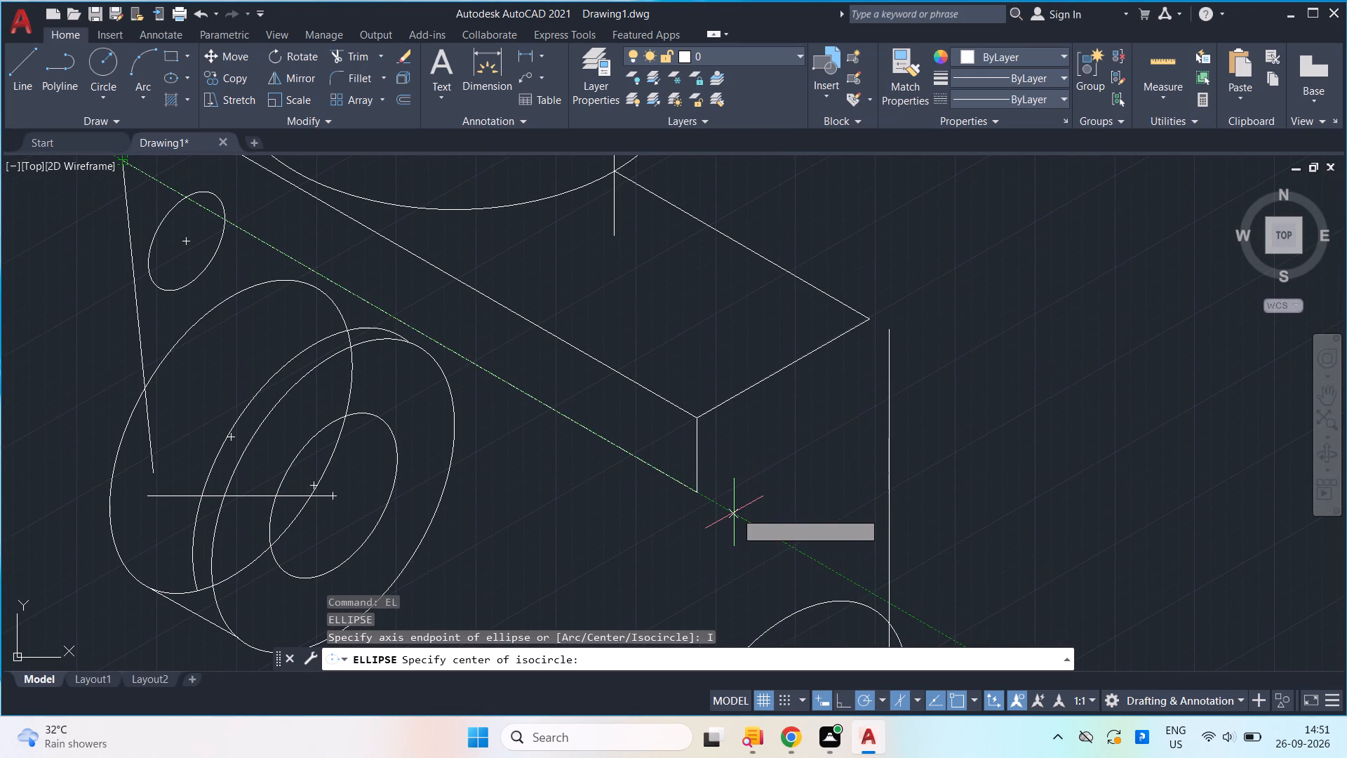
{"action": "type", "text": "10"}
{"action": "key", "text": "Return"}
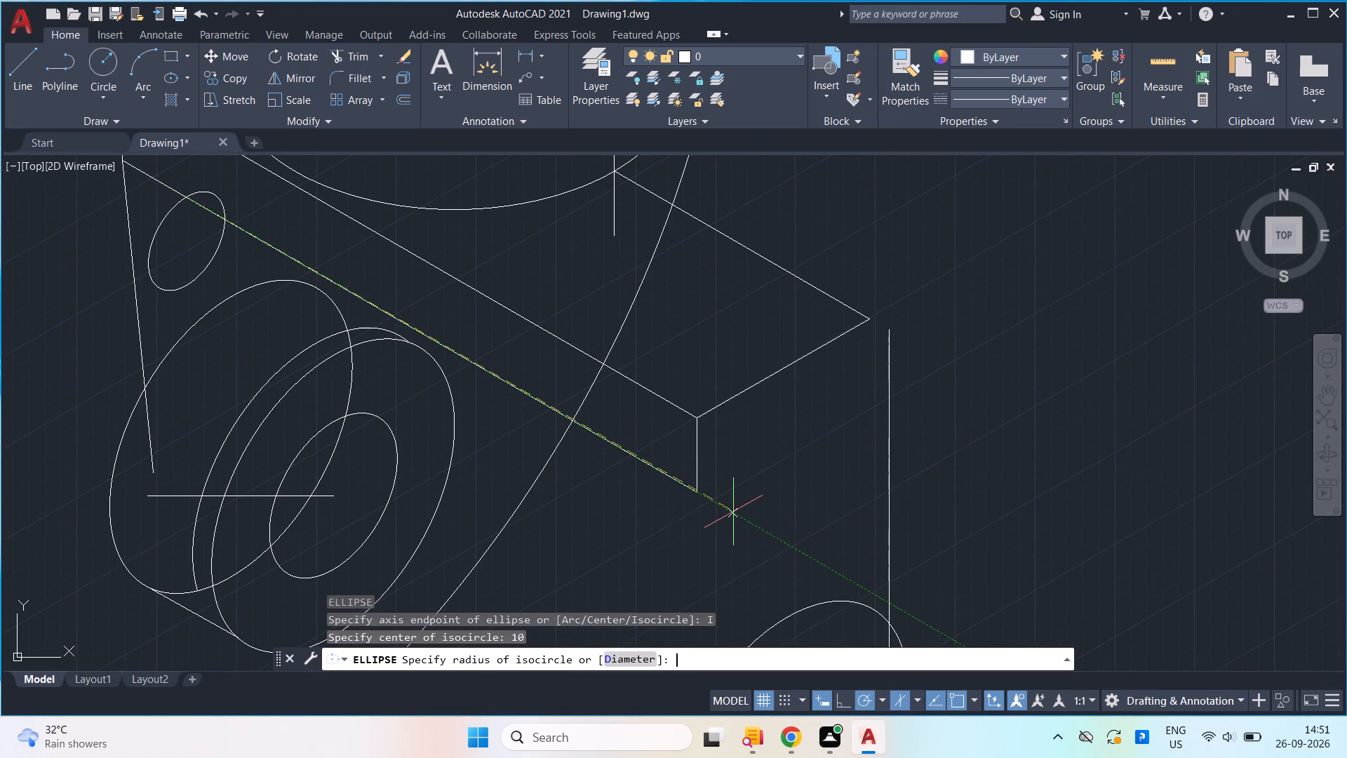
{"action": "scroll", "coordinate": [592, 436], "scroll_direction": "down", "scroll_amount": 5}
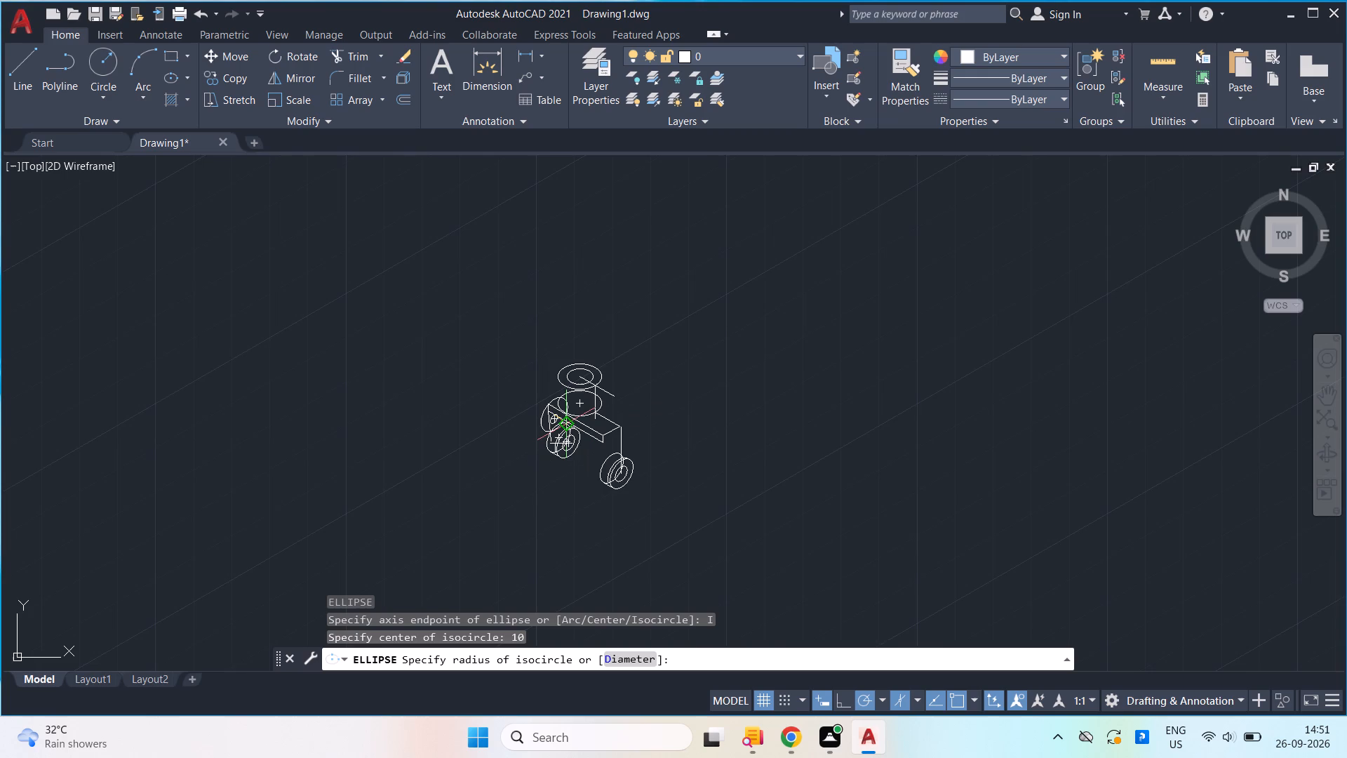
{"action": "scroll", "coordinate": [570, 427], "scroll_direction": "up", "scroll_amount": 4}
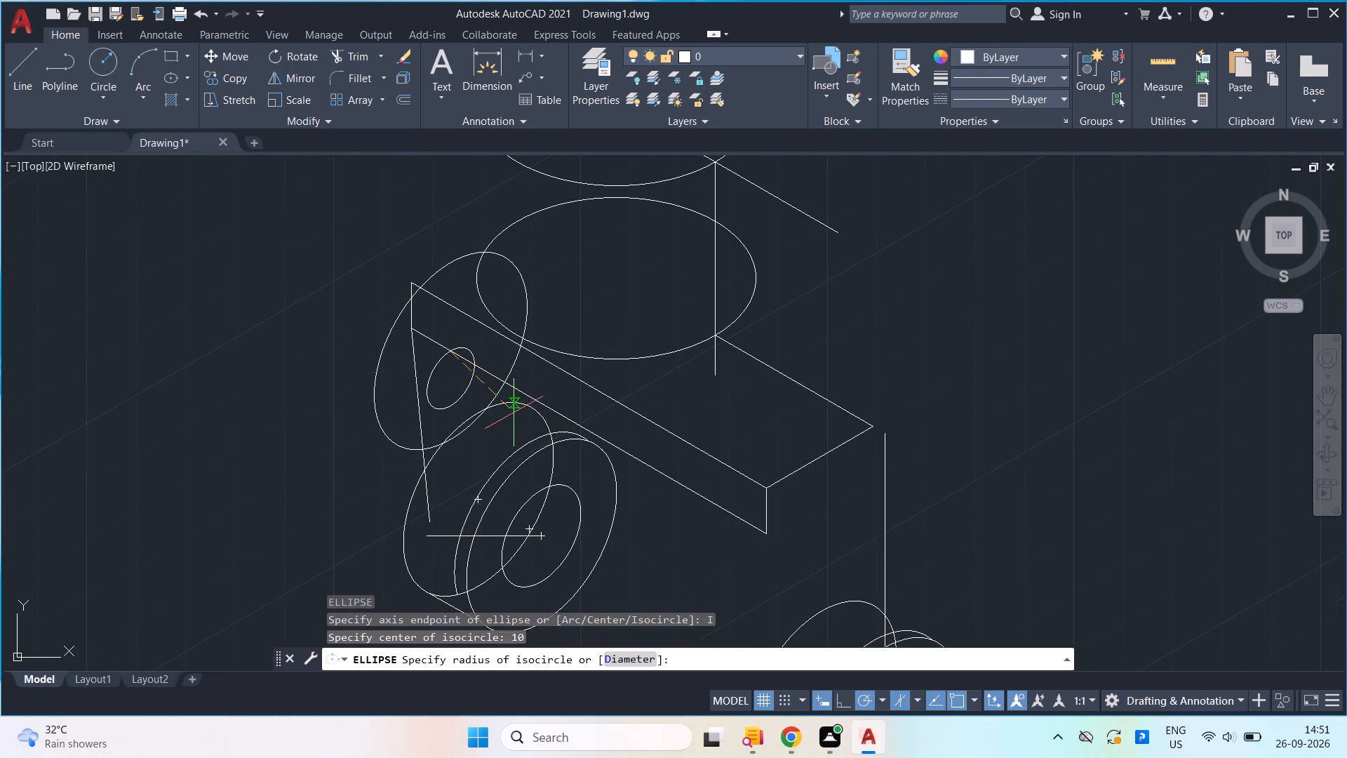
{"action": "key", "text": "6"}
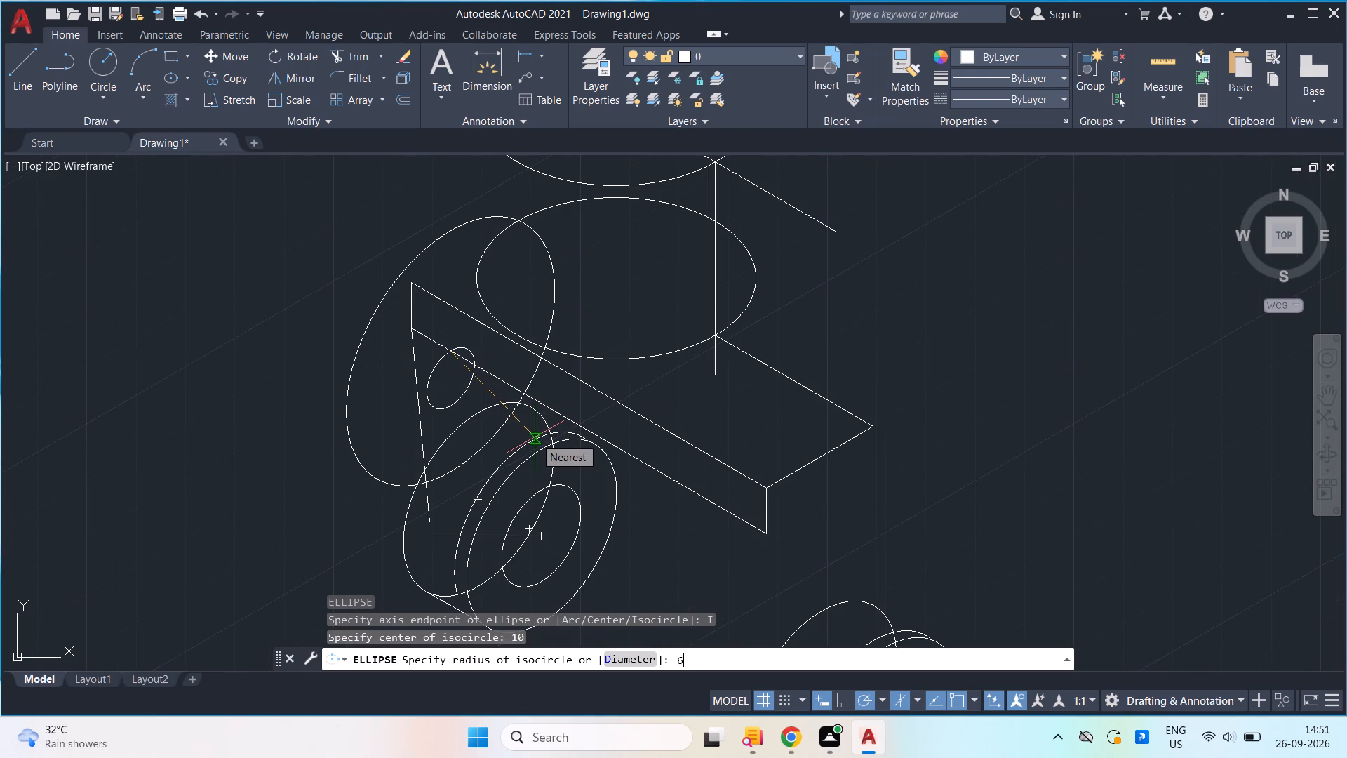
{"action": "key", "text": "Return"}
Erase the older small isocircle centred below the plate's lower edge.
{"action": "scroll", "coordinate": [495, 390], "scroll_direction": "up", "scroll_amount": 3}
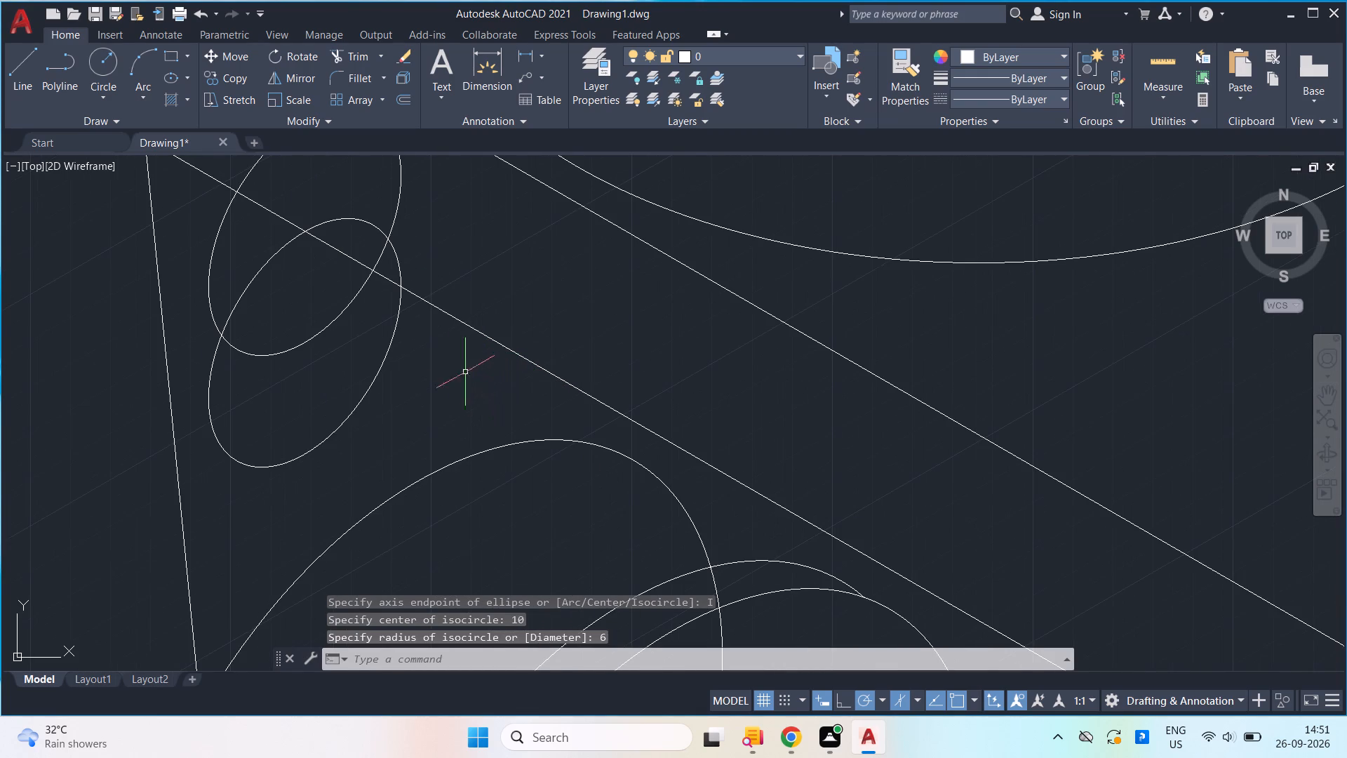
{"action": "scroll", "coordinate": [442, 361], "scroll_direction": "down", "scroll_amount": 1}
{"action": "left_click", "coordinate": [404, 357]}
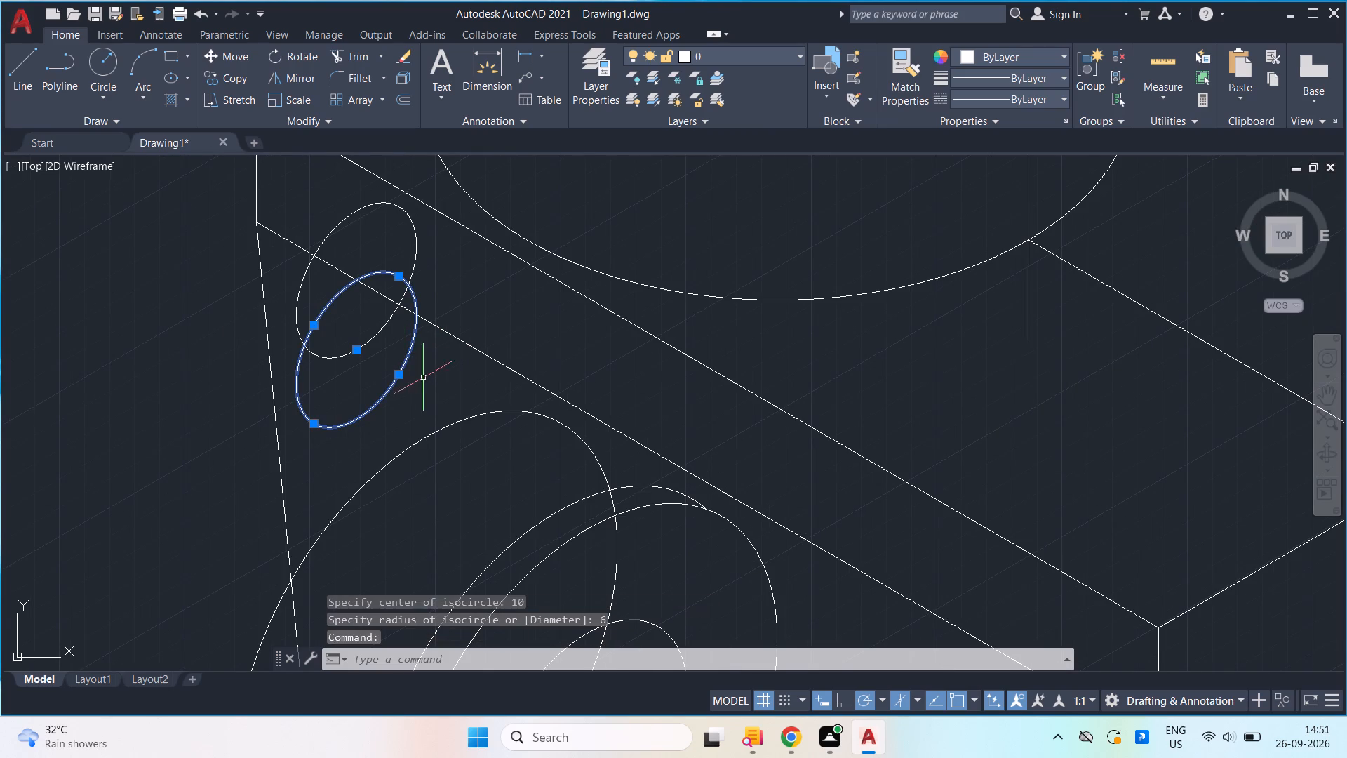
{"action": "key", "text": "Delete"}
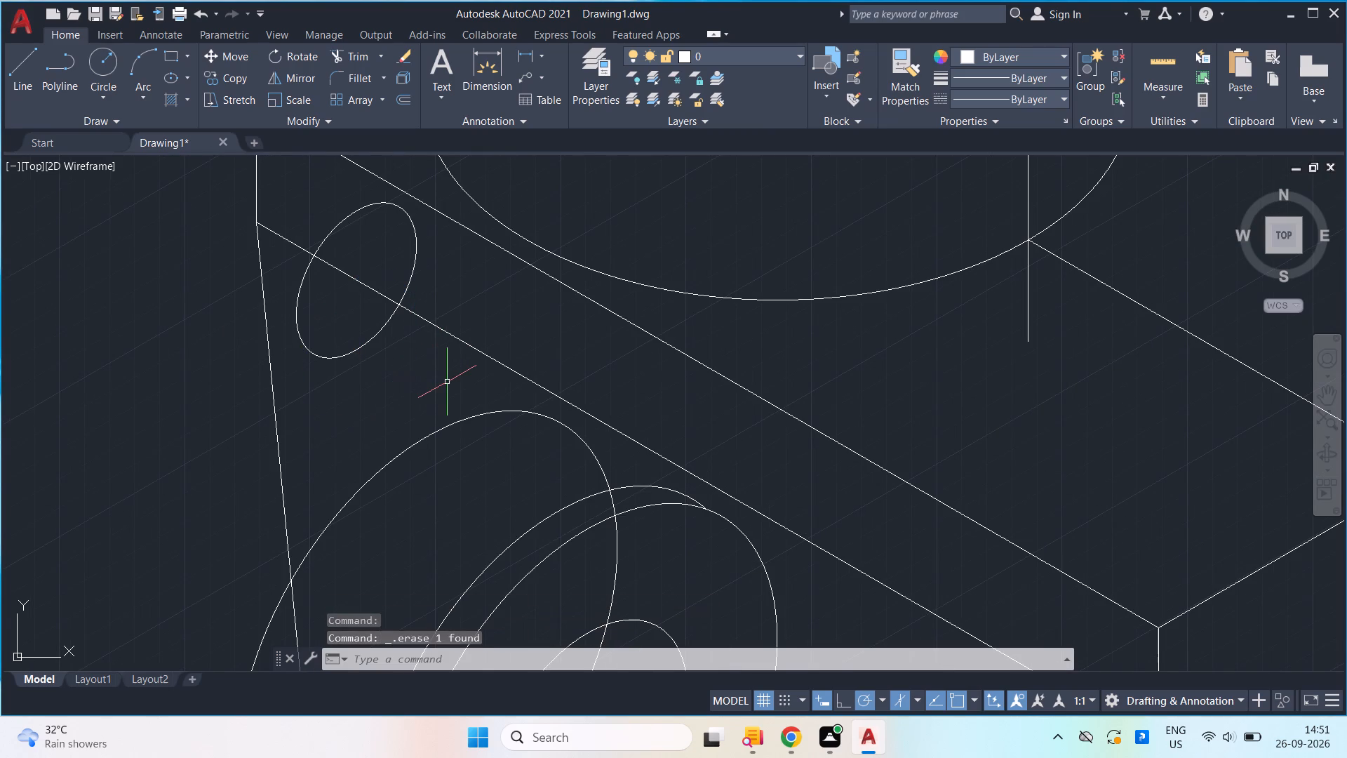
Start a slanted line from the lower quadrant of the small isocircle down toward the boss's horizontal centre line.
{"action": "key", "text": "l"}
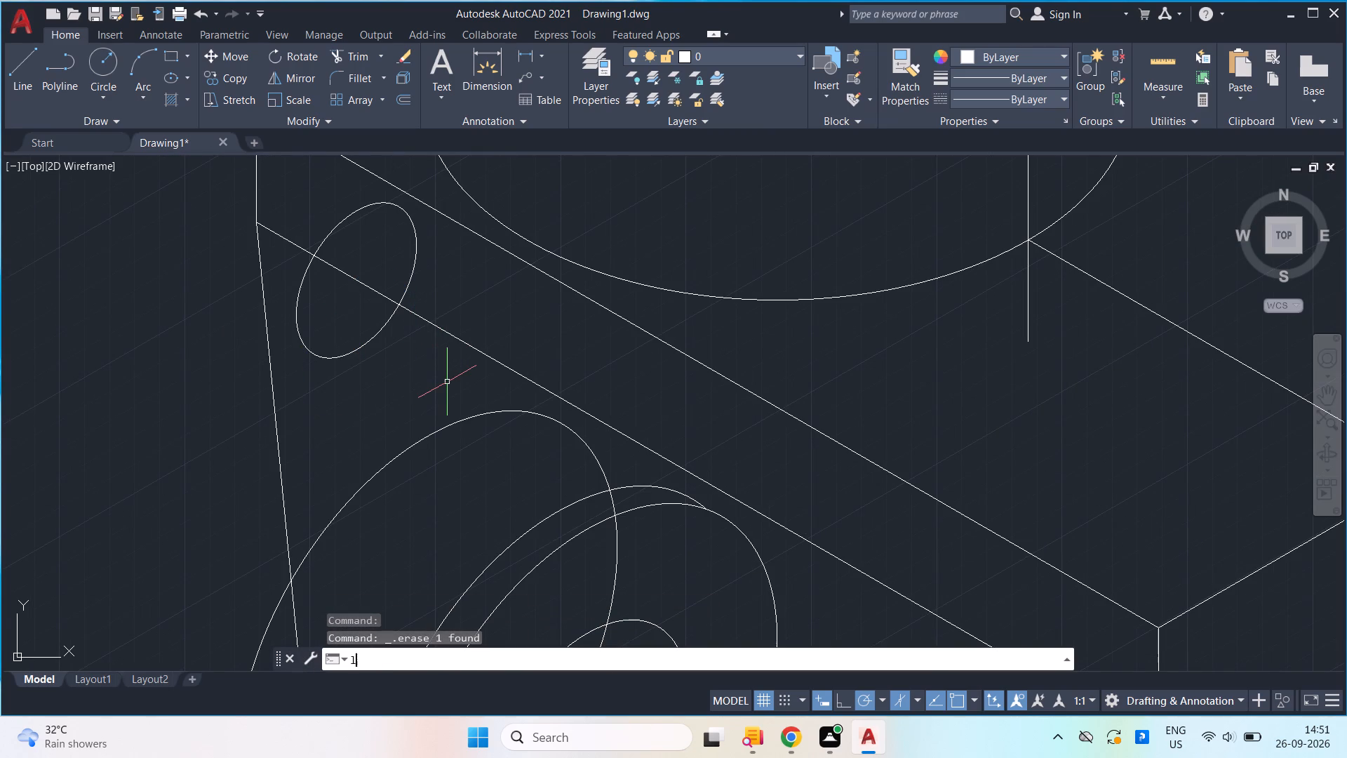
{"action": "key", "text": "Return"}
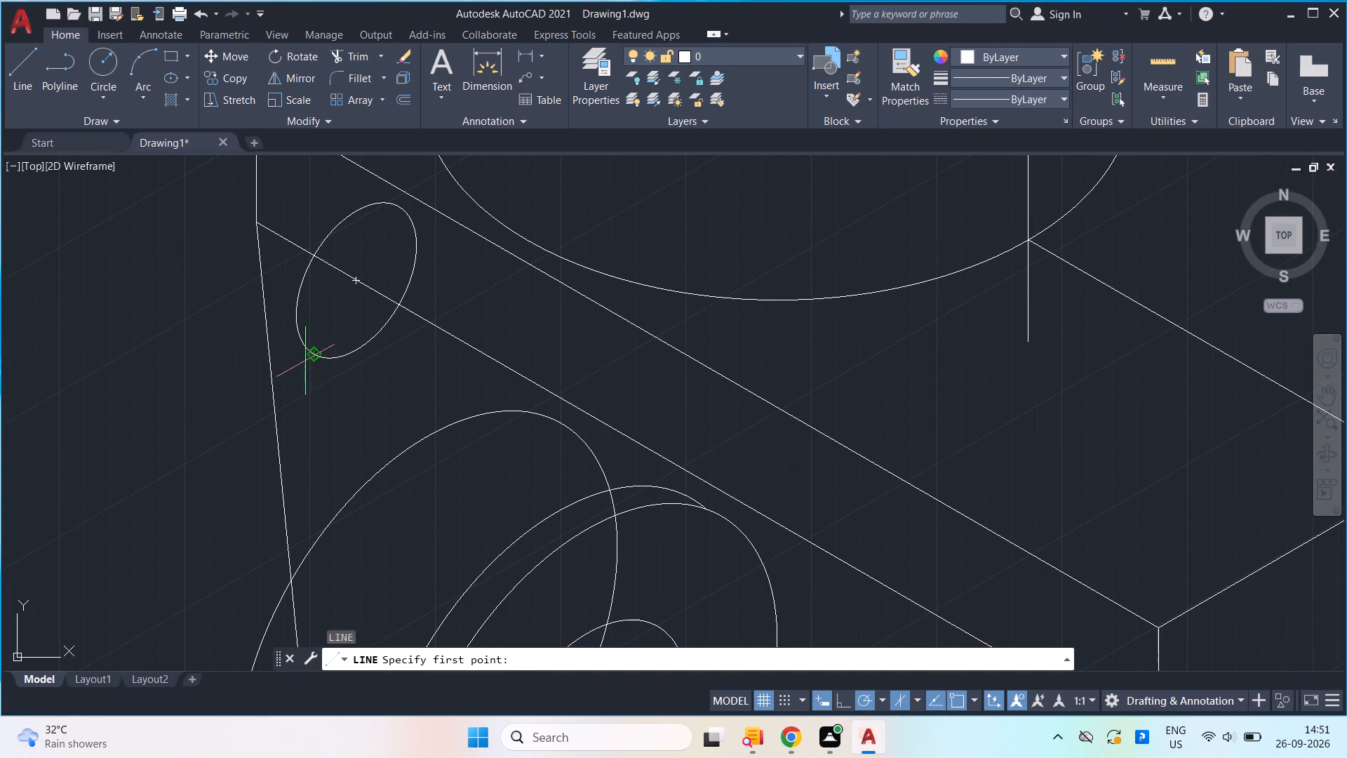
{"action": "left_click", "coordinate": [309, 356]}
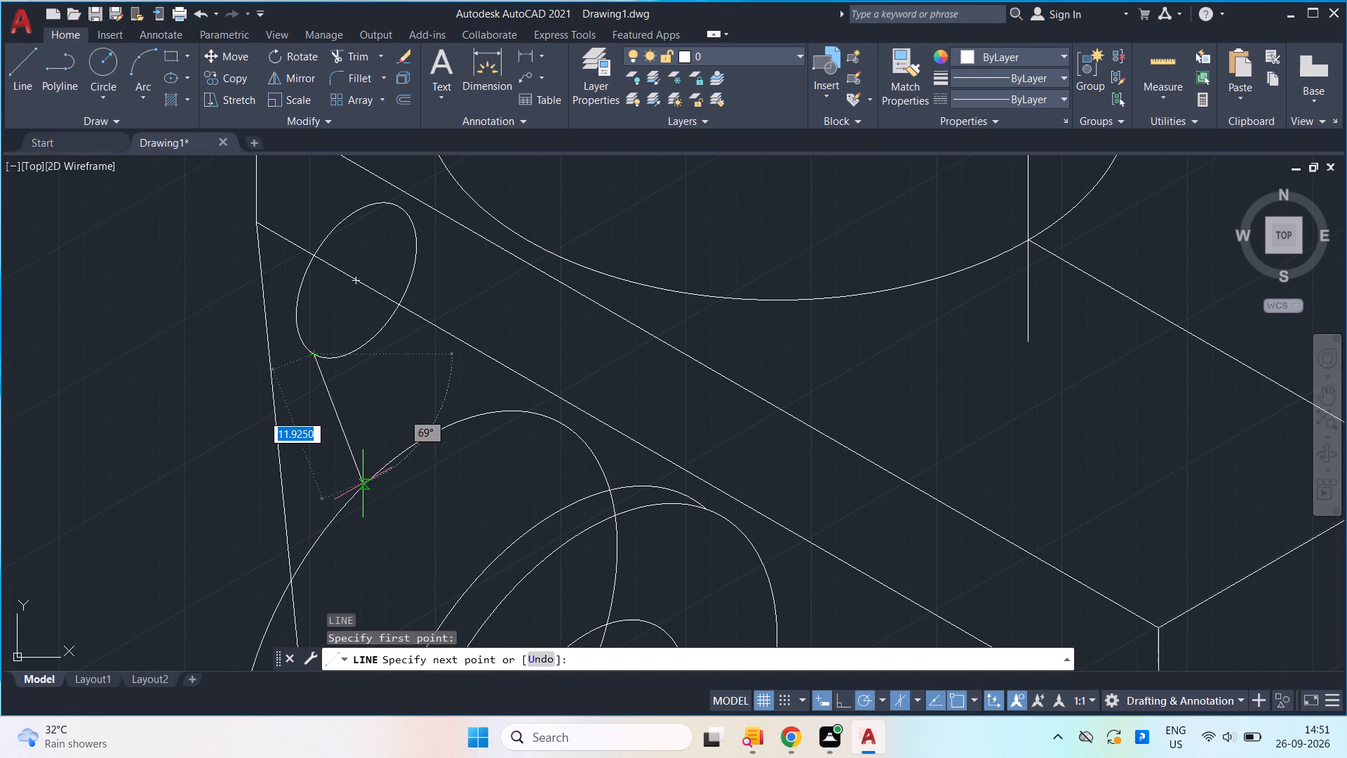
{"action": "scroll", "coordinate": [362, 481], "scroll_direction": "down", "scroll_amount": 2}
{"action": "middle_click_drag", "start_coordinate": [332, 394], "coordinate": [318, 310]}
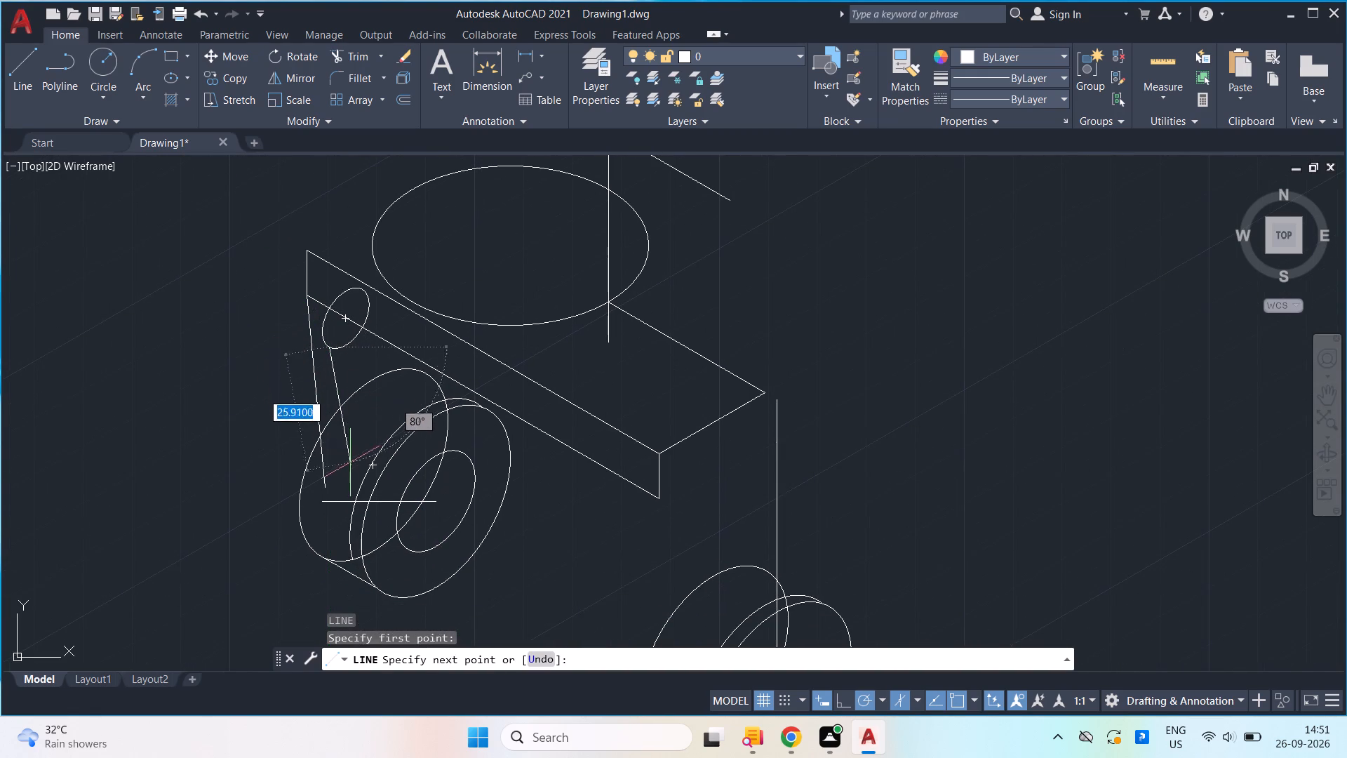
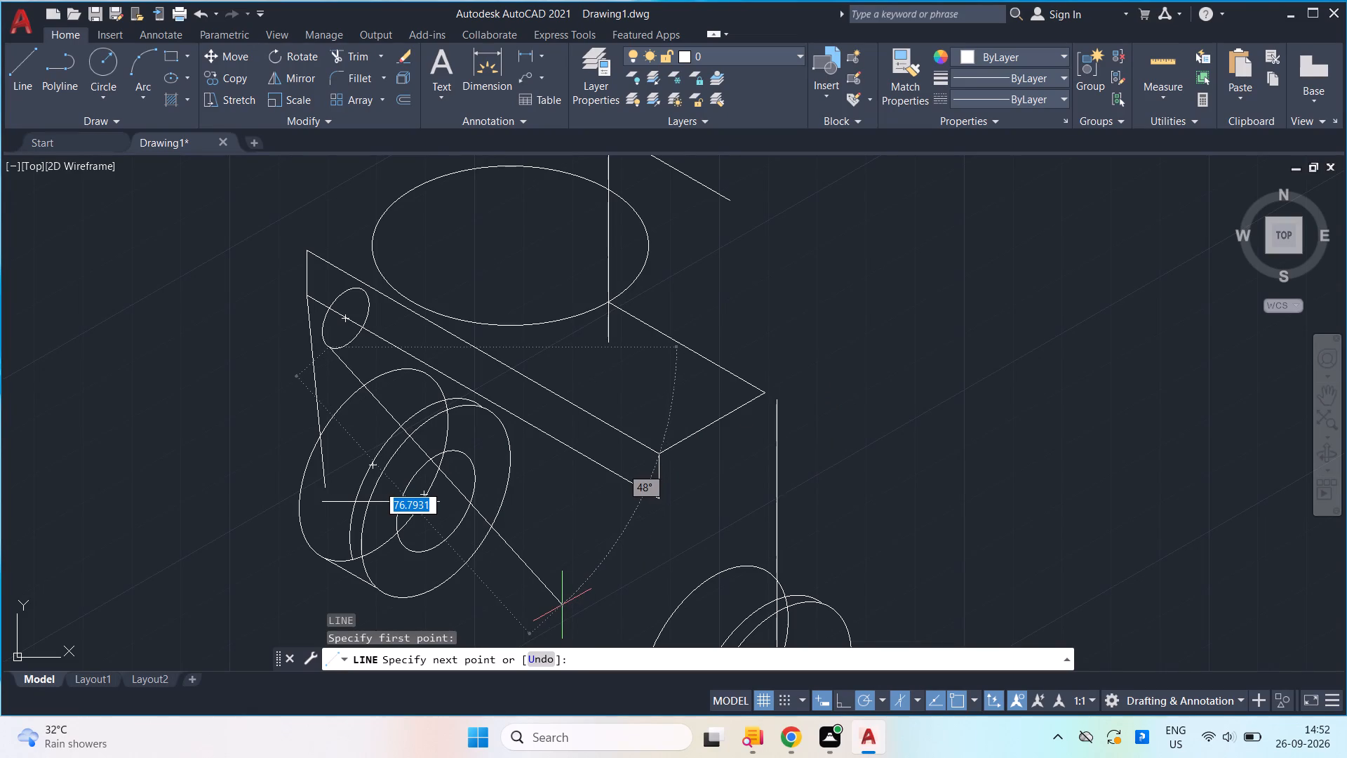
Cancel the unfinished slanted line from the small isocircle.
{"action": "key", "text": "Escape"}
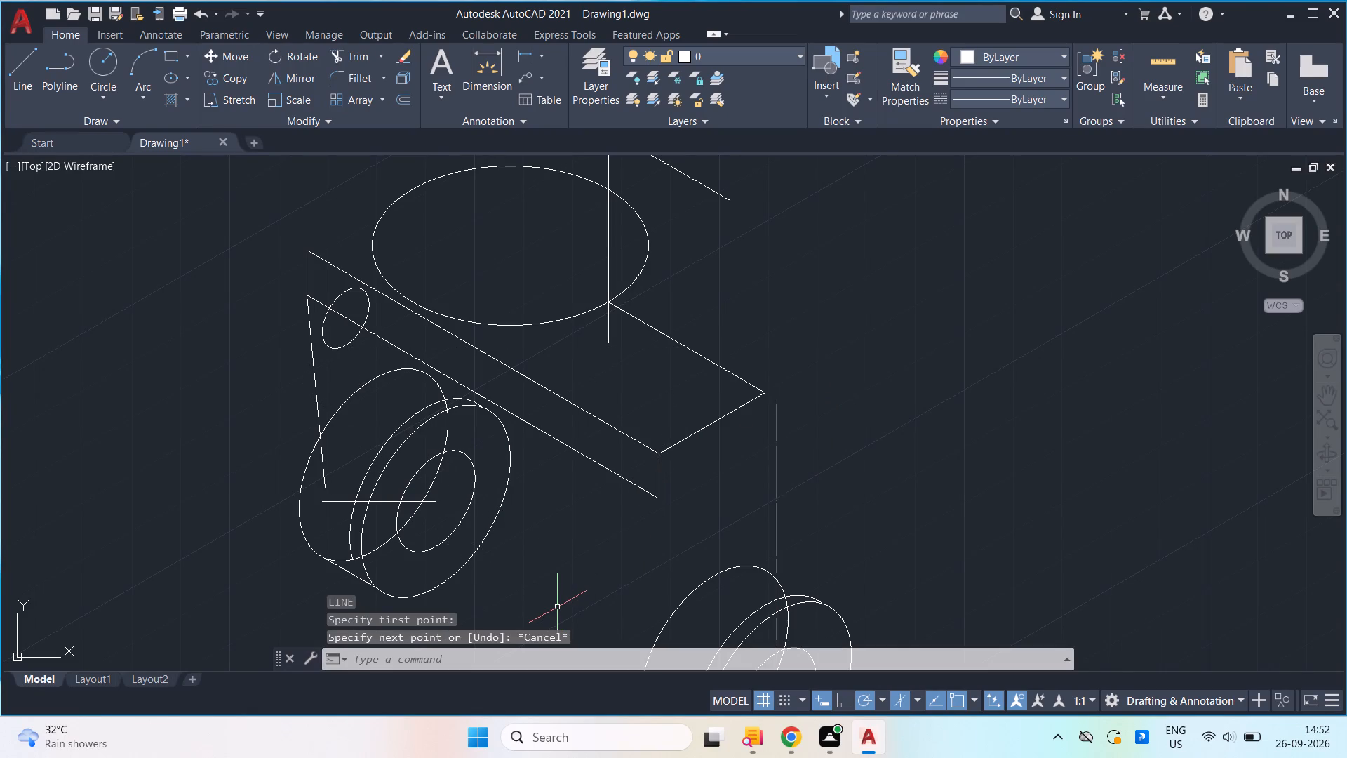
Draw a slanted line about 44 units long from the plate's lower front corner down to the nearer boss's front outer isocircle.
{"action": "middle_click_drag", "start_coordinate": [563, 564], "coordinate": [551, 487]}
{"action": "scroll", "coordinate": [563, 564], "scroll_direction": "down", "scroll_amount": 1}
{"action": "scroll", "coordinate": [566, 495], "scroll_direction": "up", "scroll_amount": 1}
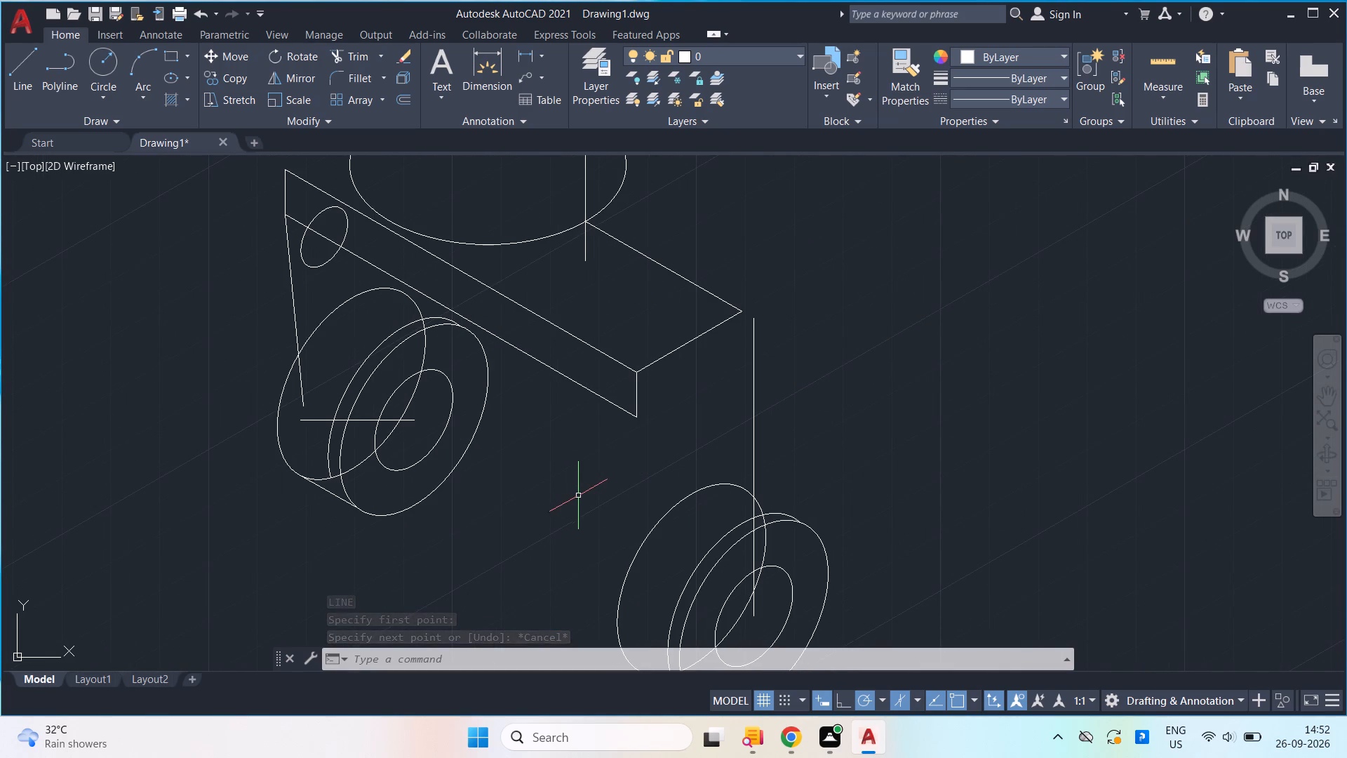
{"action": "key", "text": "l"}
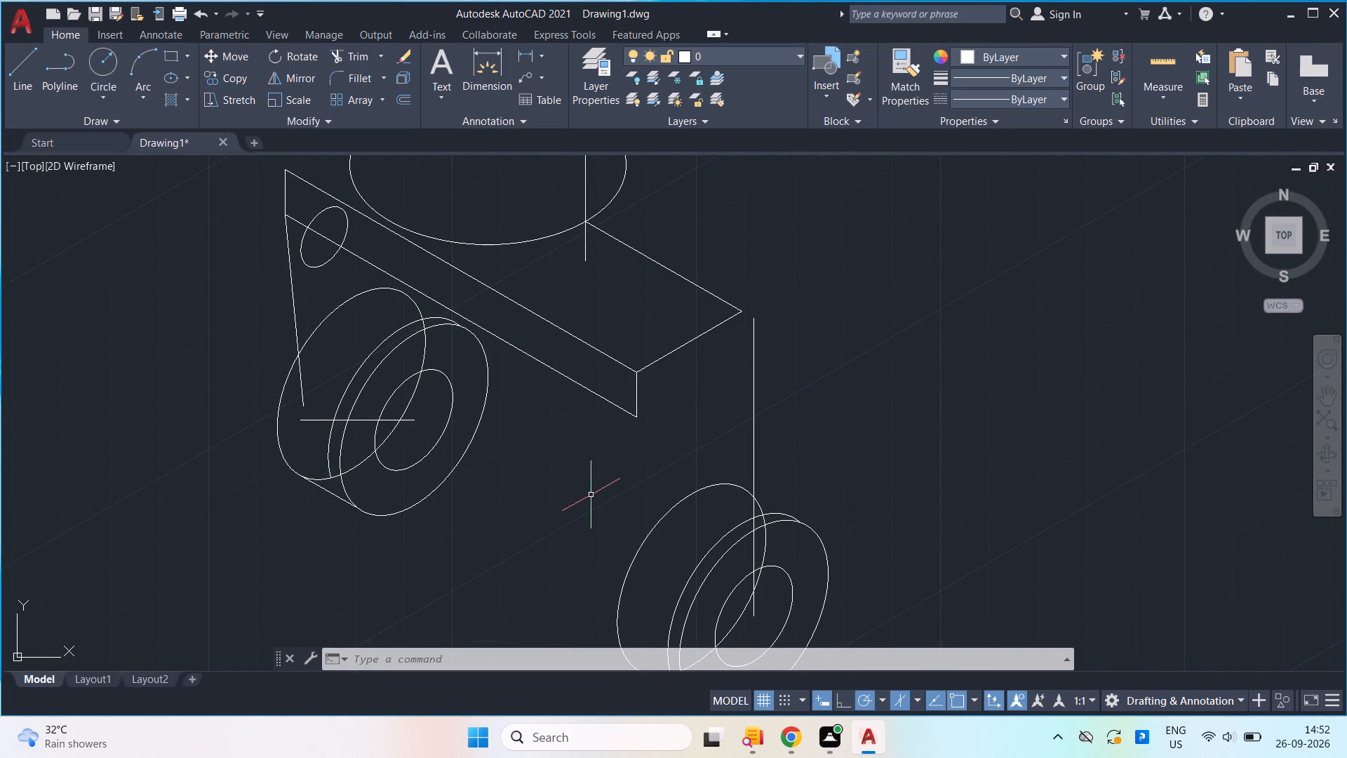
{"action": "key", "text": "Return"}
{"action": "middle_click_drag", "start_coordinate": [591, 493], "coordinate": [590, 483]}
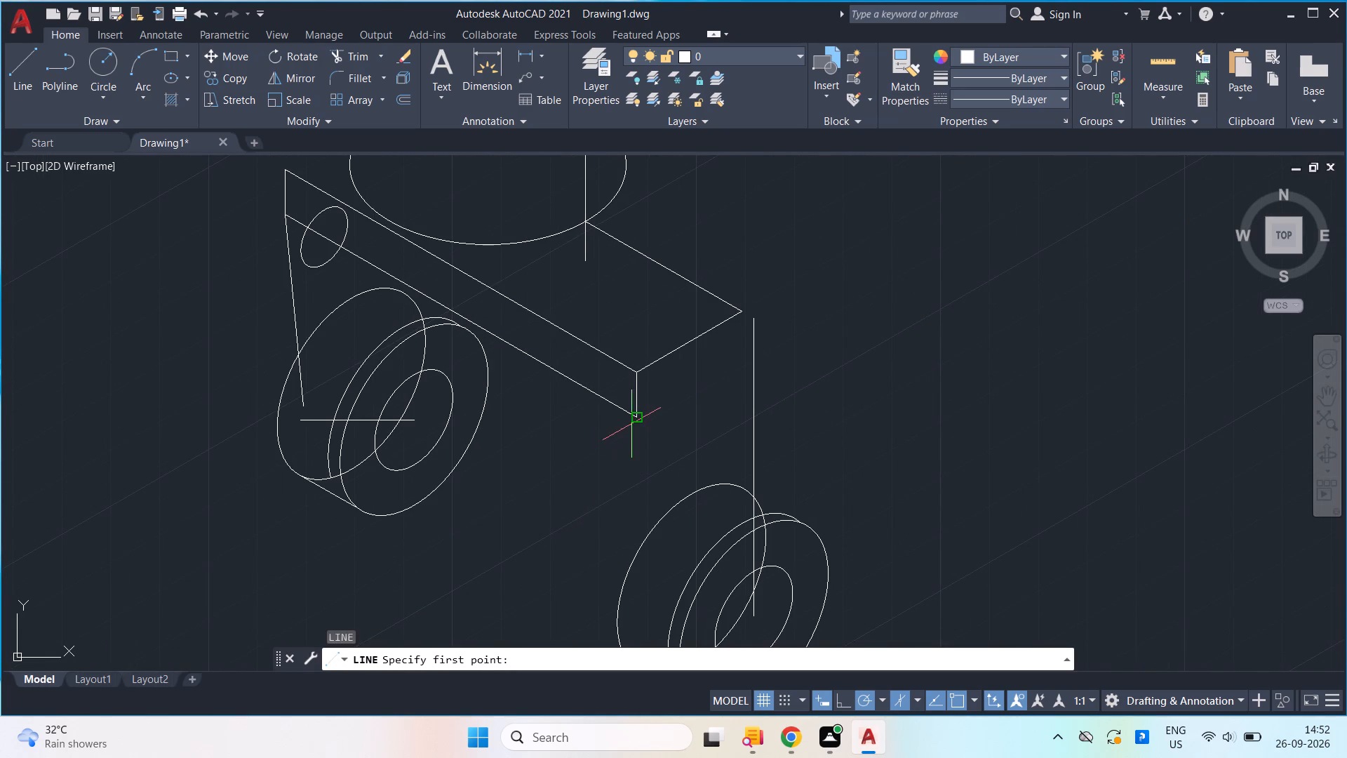
{"action": "left_click", "coordinate": [635, 415]}
{"action": "middle_click", "coordinate": [663, 453]}
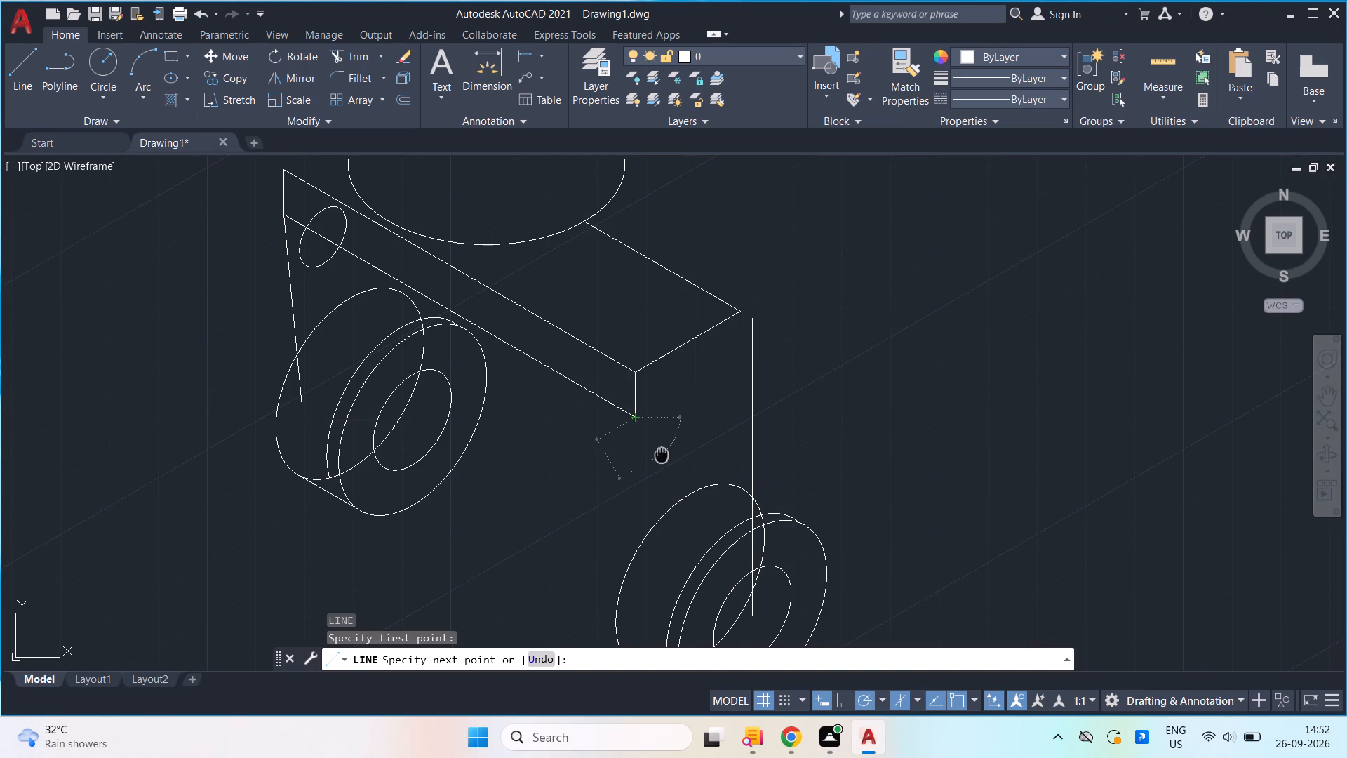
{"action": "scroll", "coordinate": [660, 456], "scroll_direction": "down", "scroll_amount": 1}
{"action": "middle_click_drag", "start_coordinate": [660, 456], "coordinate": [660, 446]}
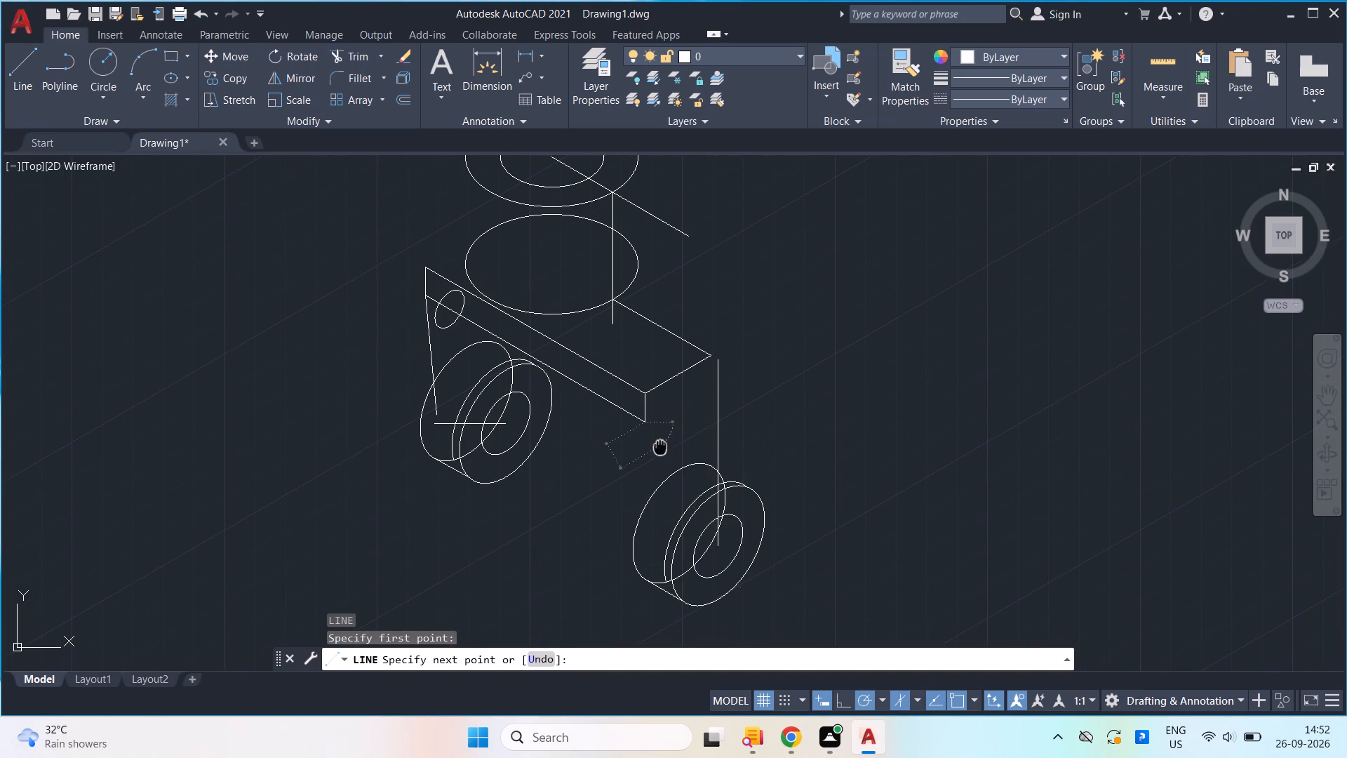
{"action": "middle_click_drag", "start_coordinate": [660, 446], "coordinate": [660, 445]}
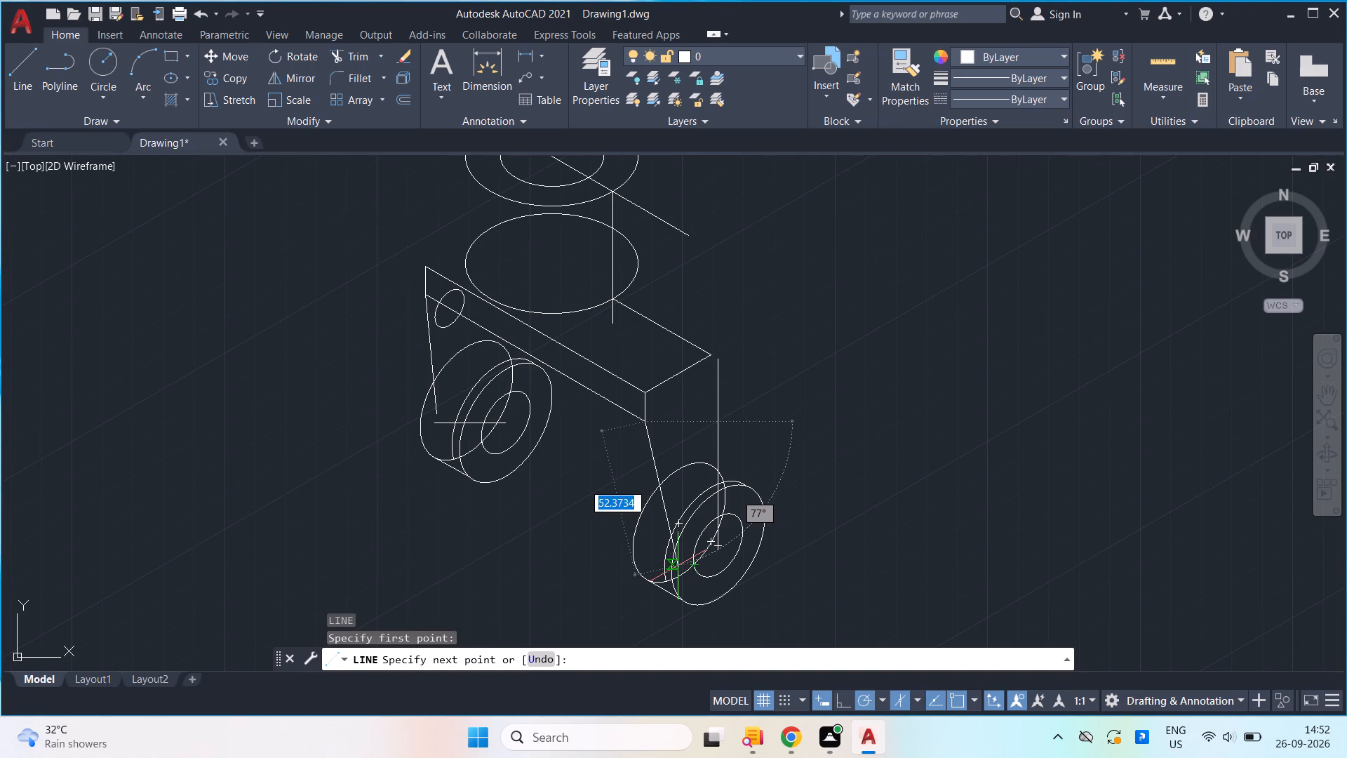
{"action": "scroll", "coordinate": [673, 566], "scroll_direction": "up", "scroll_amount": 2}
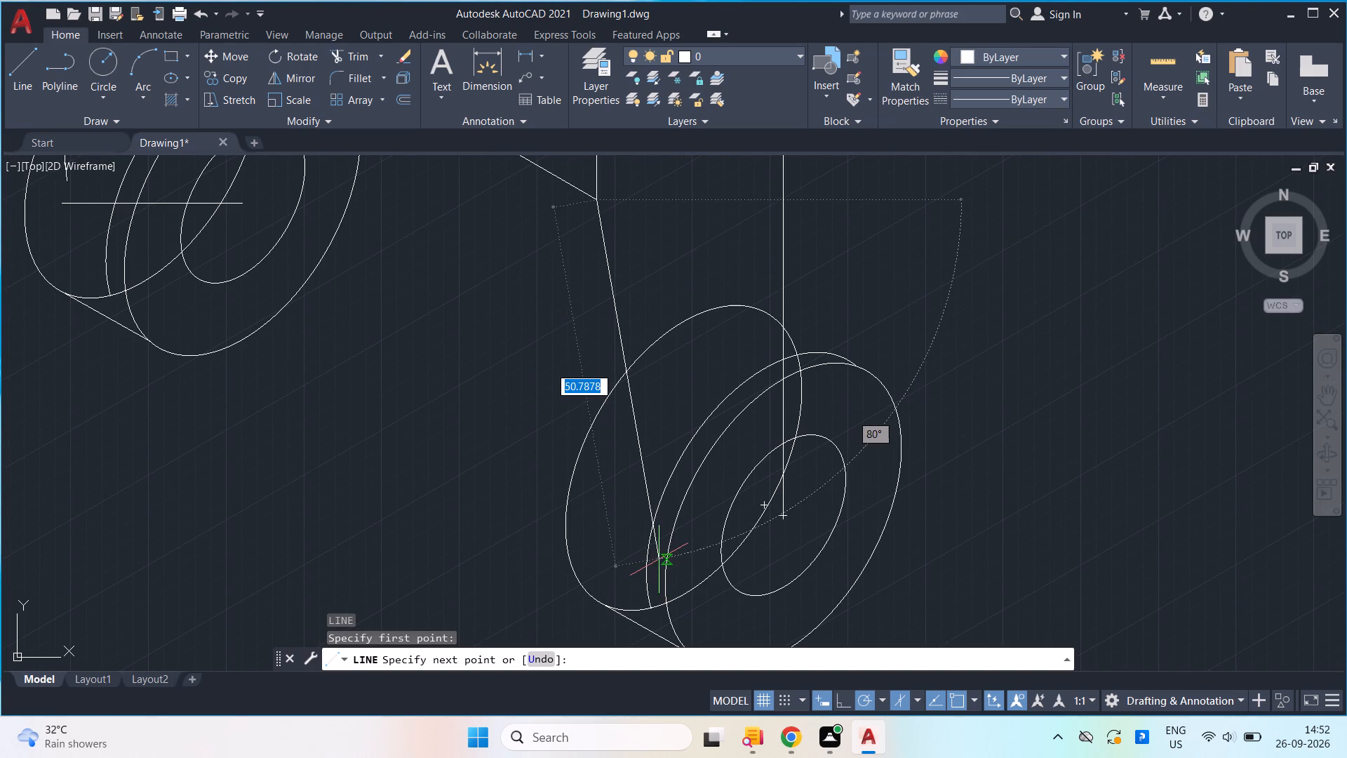
{"action": "scroll", "coordinate": [659, 559], "scroll_direction": "down", "scroll_amount": 1}
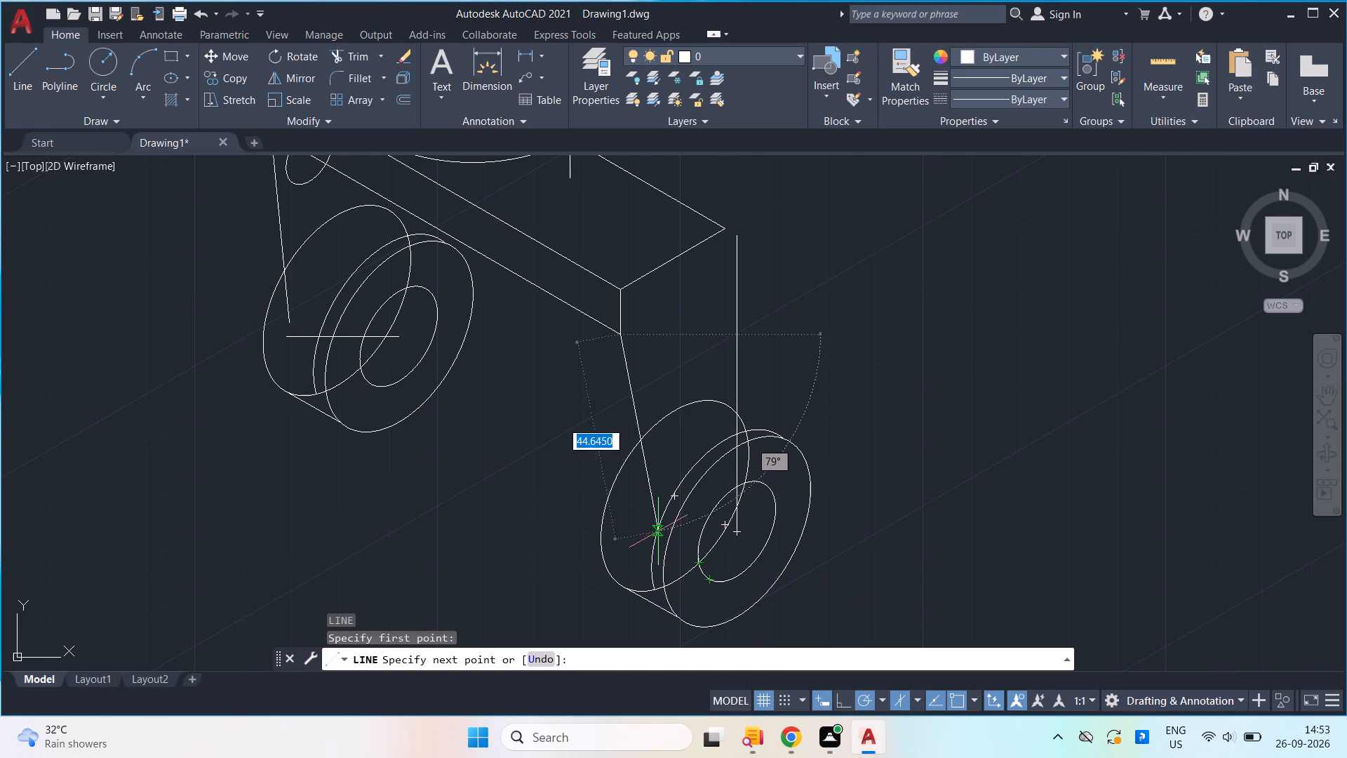
{"action": "scroll", "coordinate": [669, 505], "scroll_direction": "up", "scroll_amount": 1}
{"action": "scroll", "coordinate": [669, 505], "scroll_direction": "down", "scroll_amount": 1}
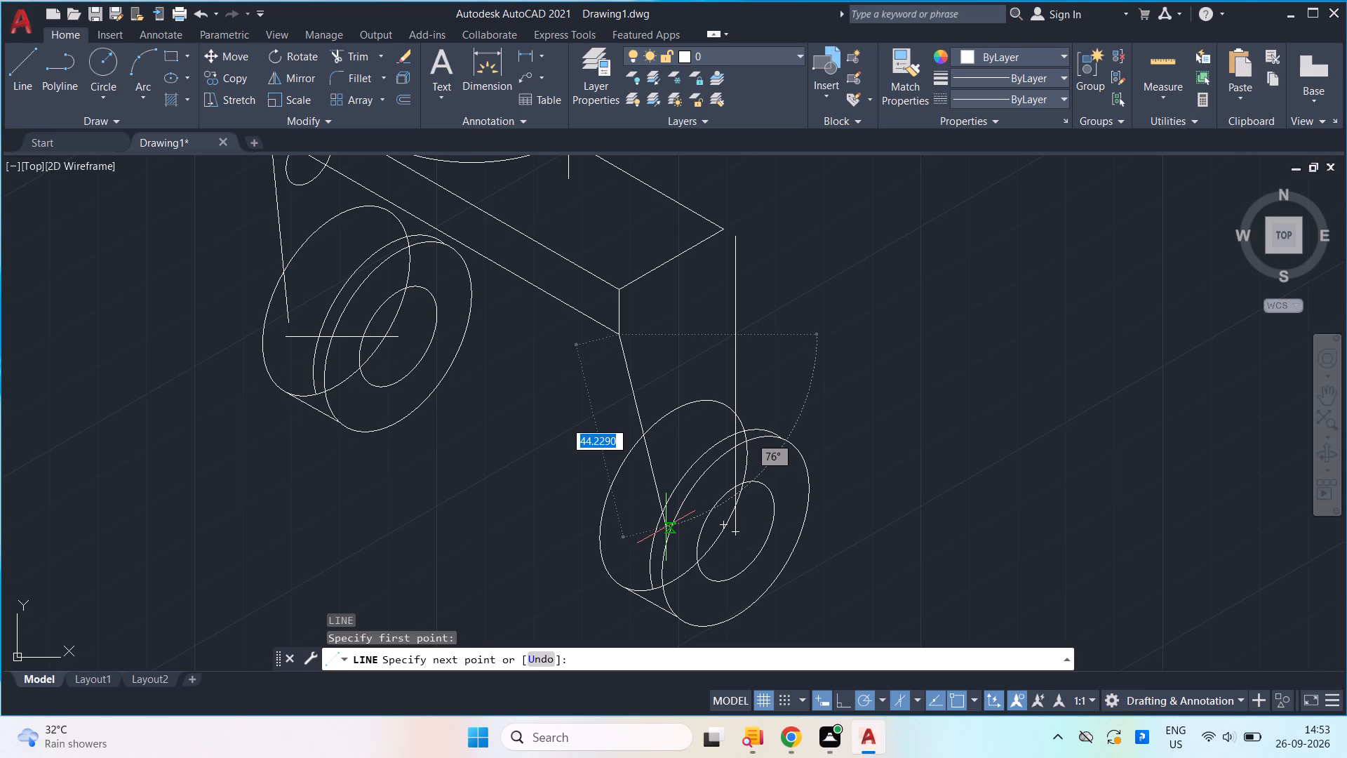
{"action": "scroll", "coordinate": [666, 527], "scroll_direction": "up", "scroll_amount": 1}
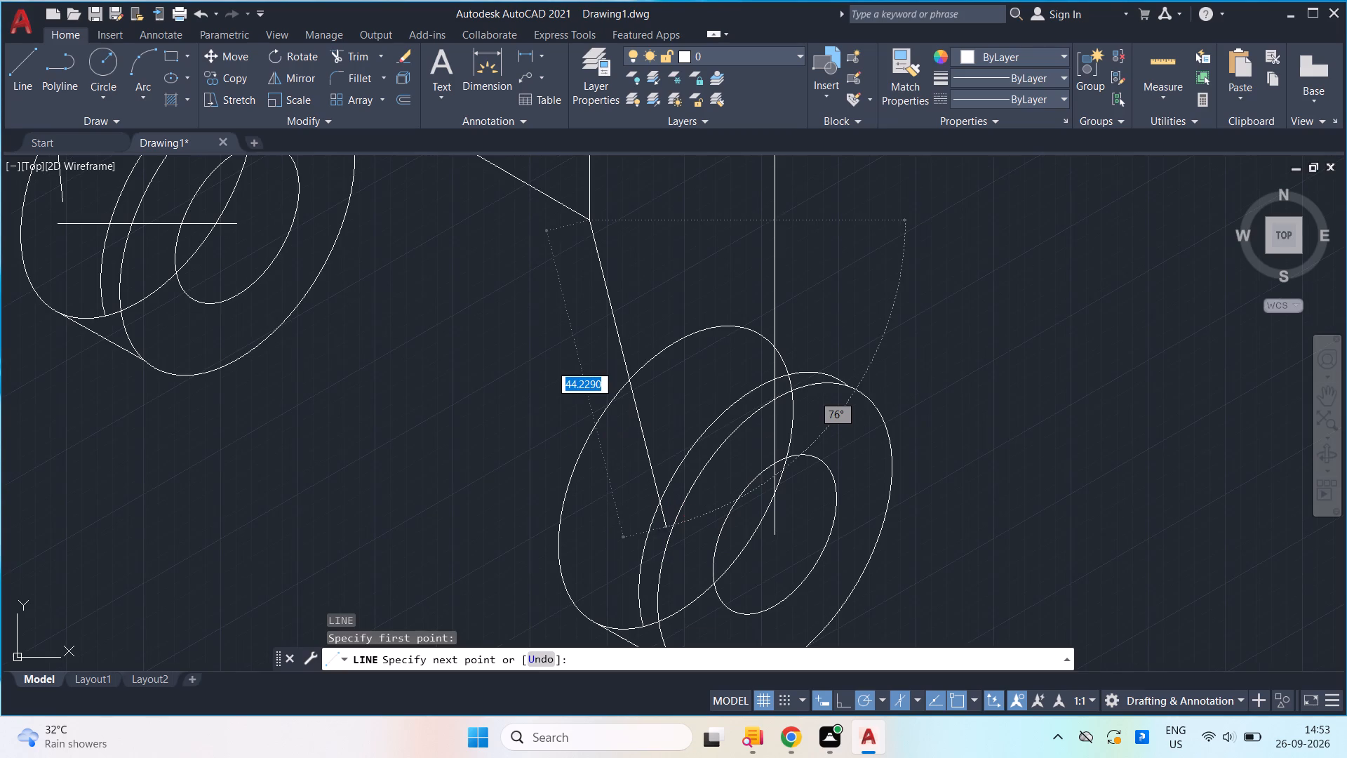
{"action": "left_click", "coordinate": [664, 526]}
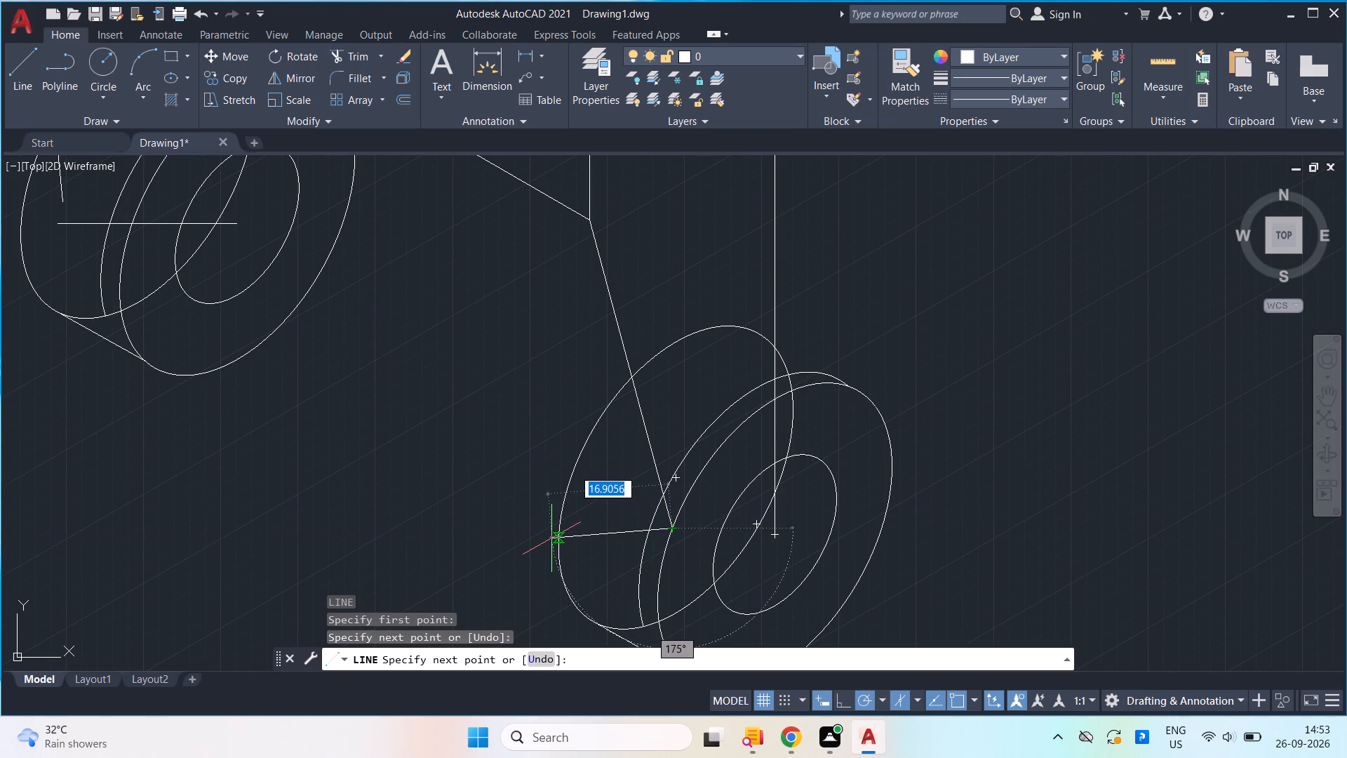
{"action": "key", "text": "space"}
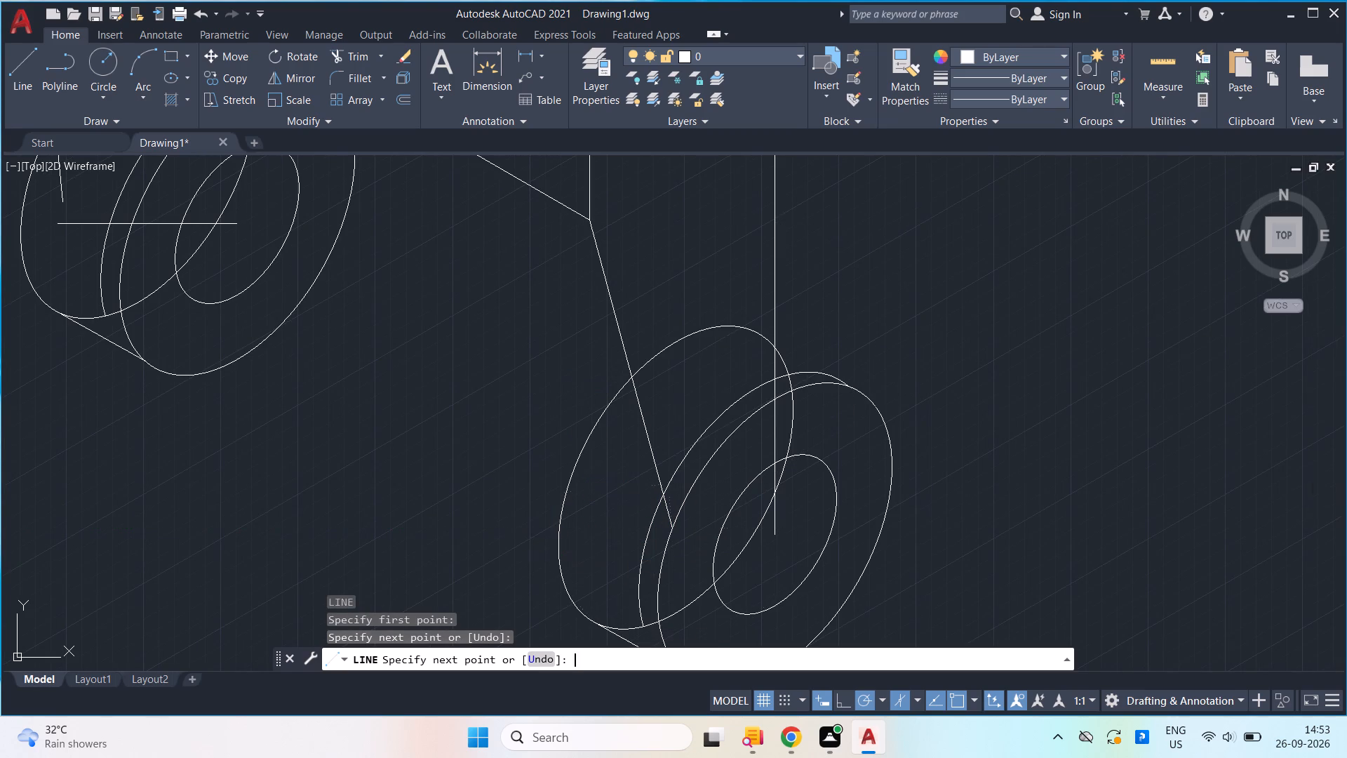
Copy the new slanted line 10 units at 150° along the plate's lower long edge.
{"action": "left_click", "coordinate": [643, 399]}
{"action": "left_click", "coordinate": [616, 409]}
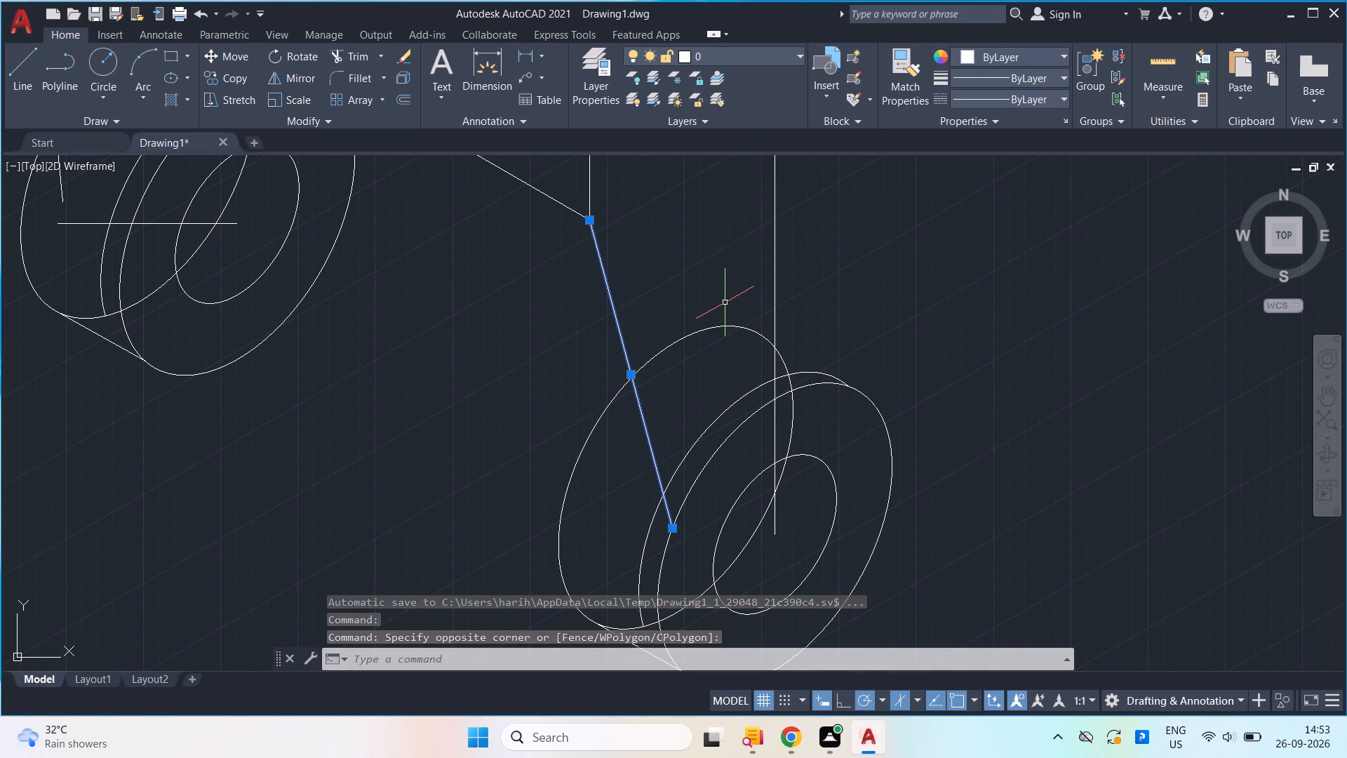
{"action": "type", "text": "co"}
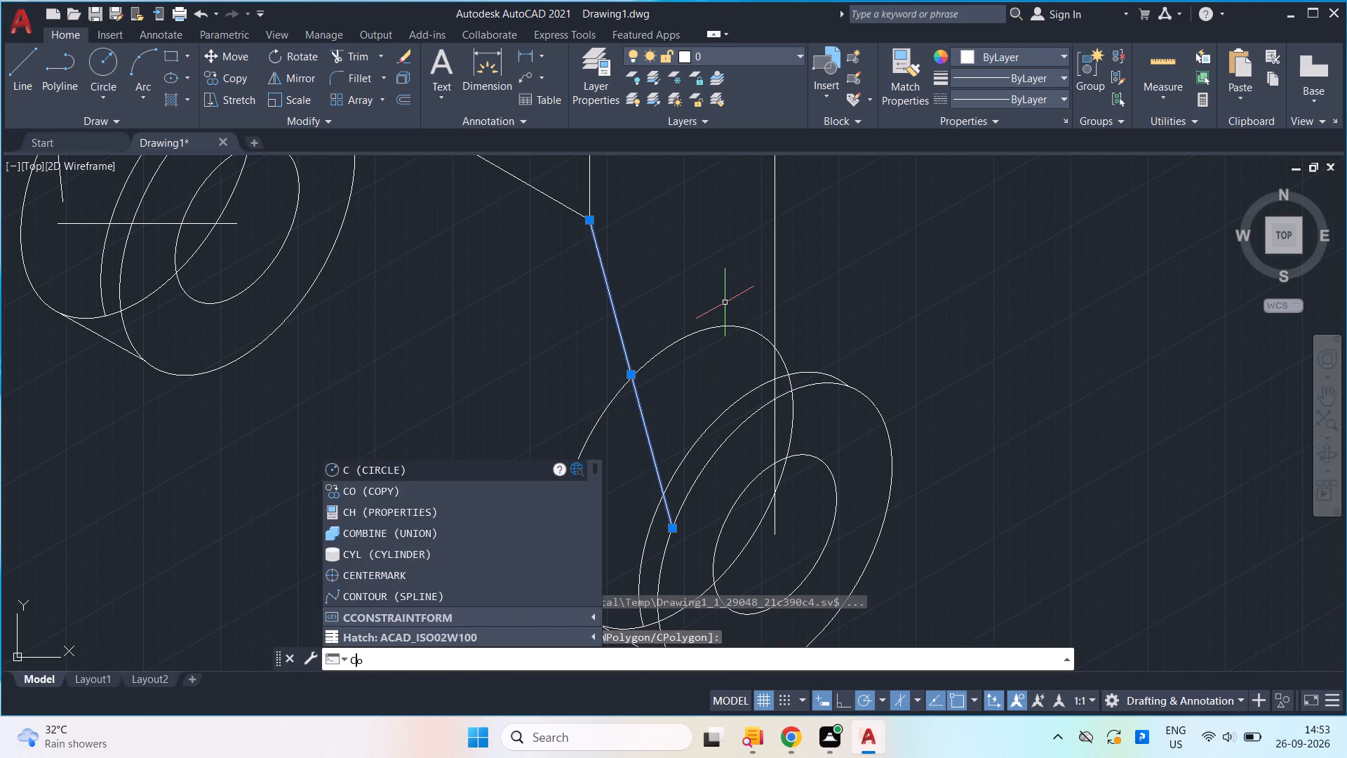
{"action": "key", "text": "Return"}
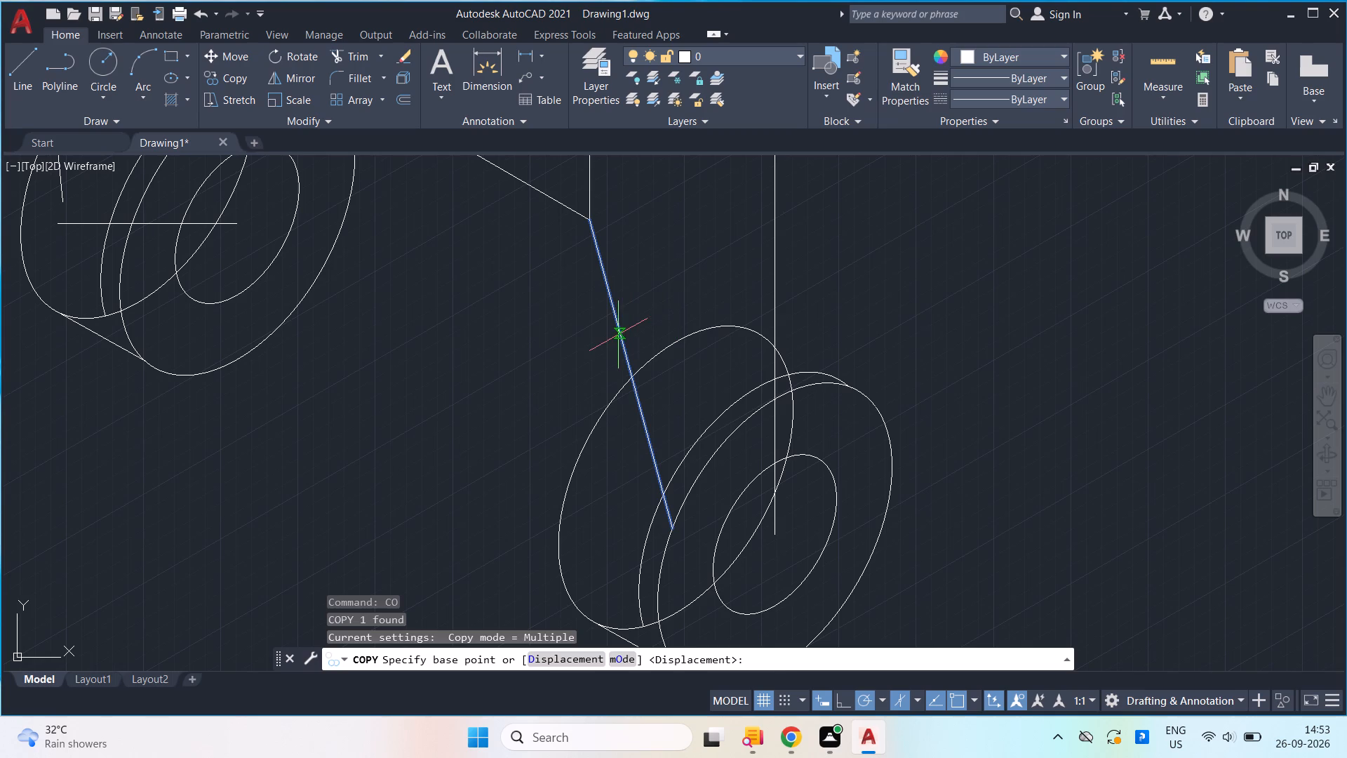
{"action": "left_click", "coordinate": [617, 336]}
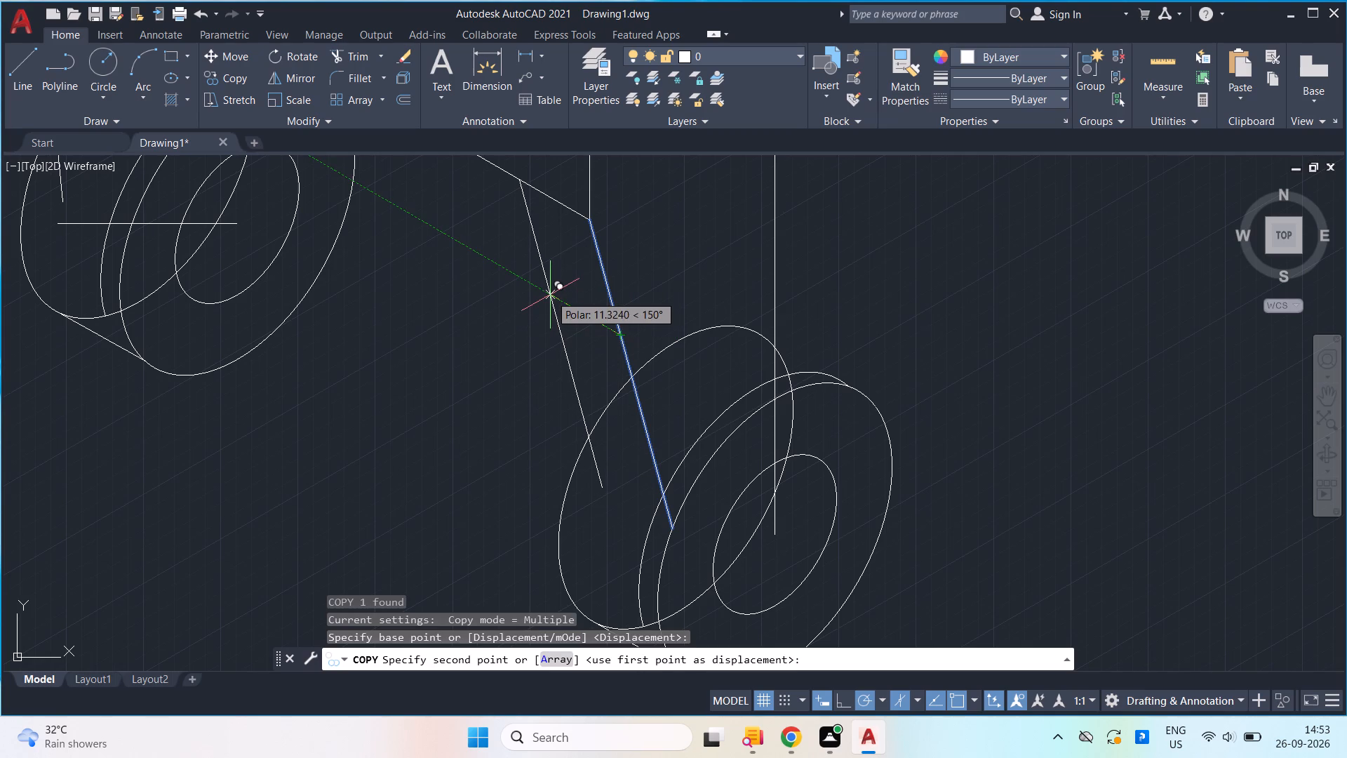
{"action": "type", "text": "10"}
{"action": "key", "text": "Return"}
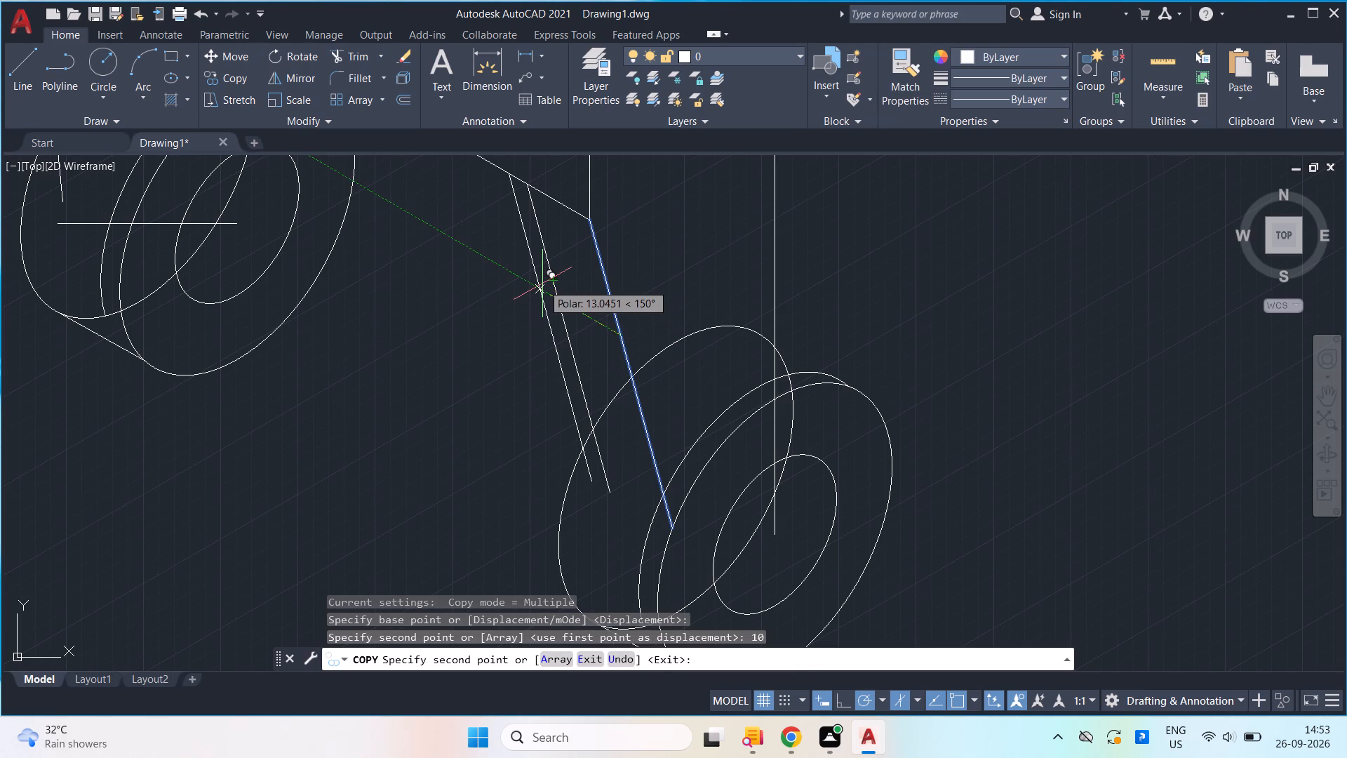
{"action": "key", "text": "space"}
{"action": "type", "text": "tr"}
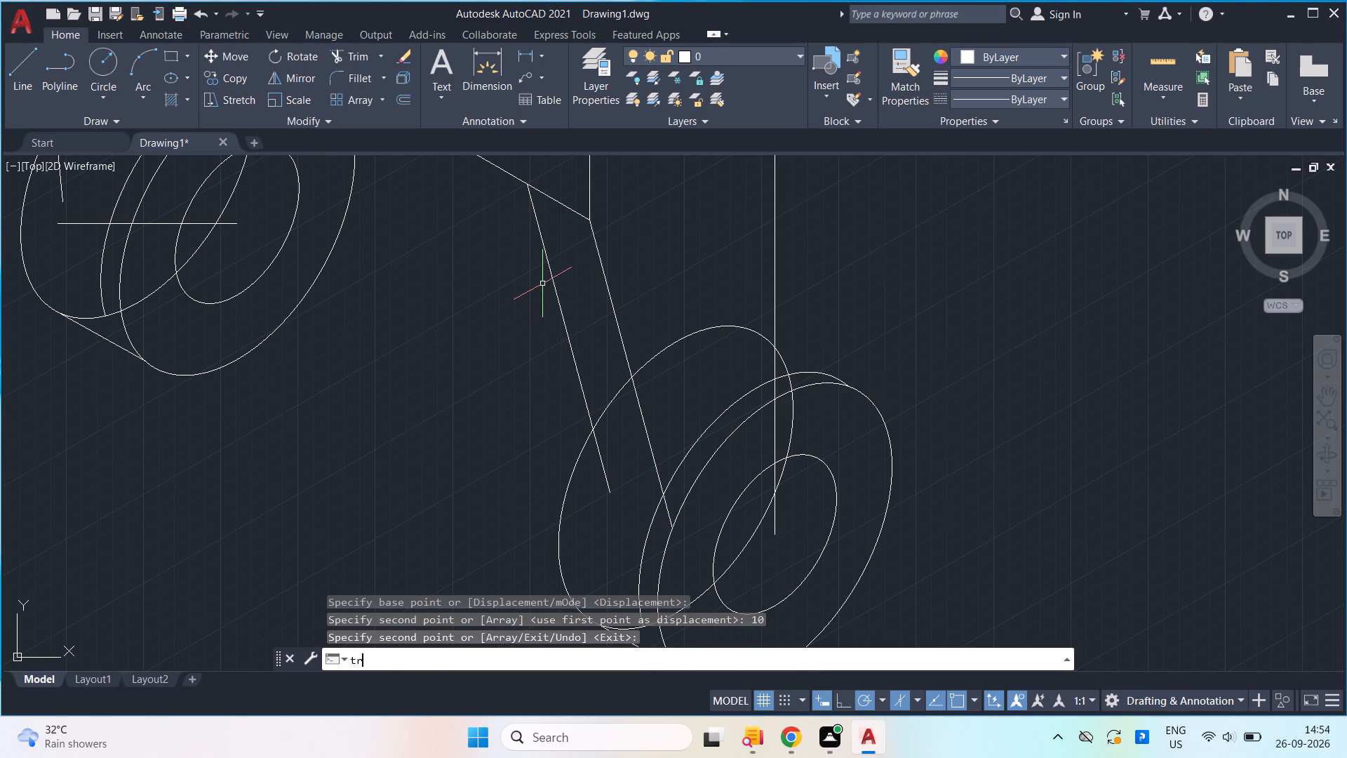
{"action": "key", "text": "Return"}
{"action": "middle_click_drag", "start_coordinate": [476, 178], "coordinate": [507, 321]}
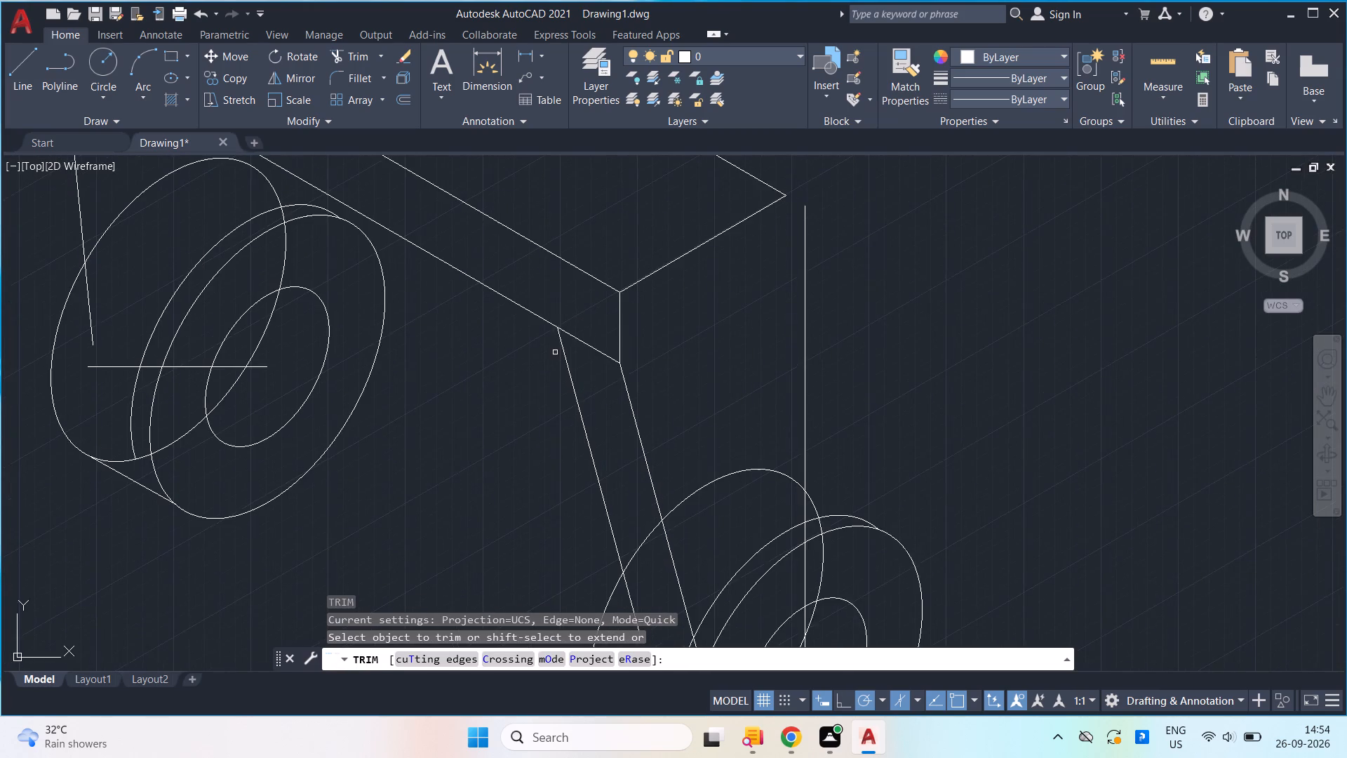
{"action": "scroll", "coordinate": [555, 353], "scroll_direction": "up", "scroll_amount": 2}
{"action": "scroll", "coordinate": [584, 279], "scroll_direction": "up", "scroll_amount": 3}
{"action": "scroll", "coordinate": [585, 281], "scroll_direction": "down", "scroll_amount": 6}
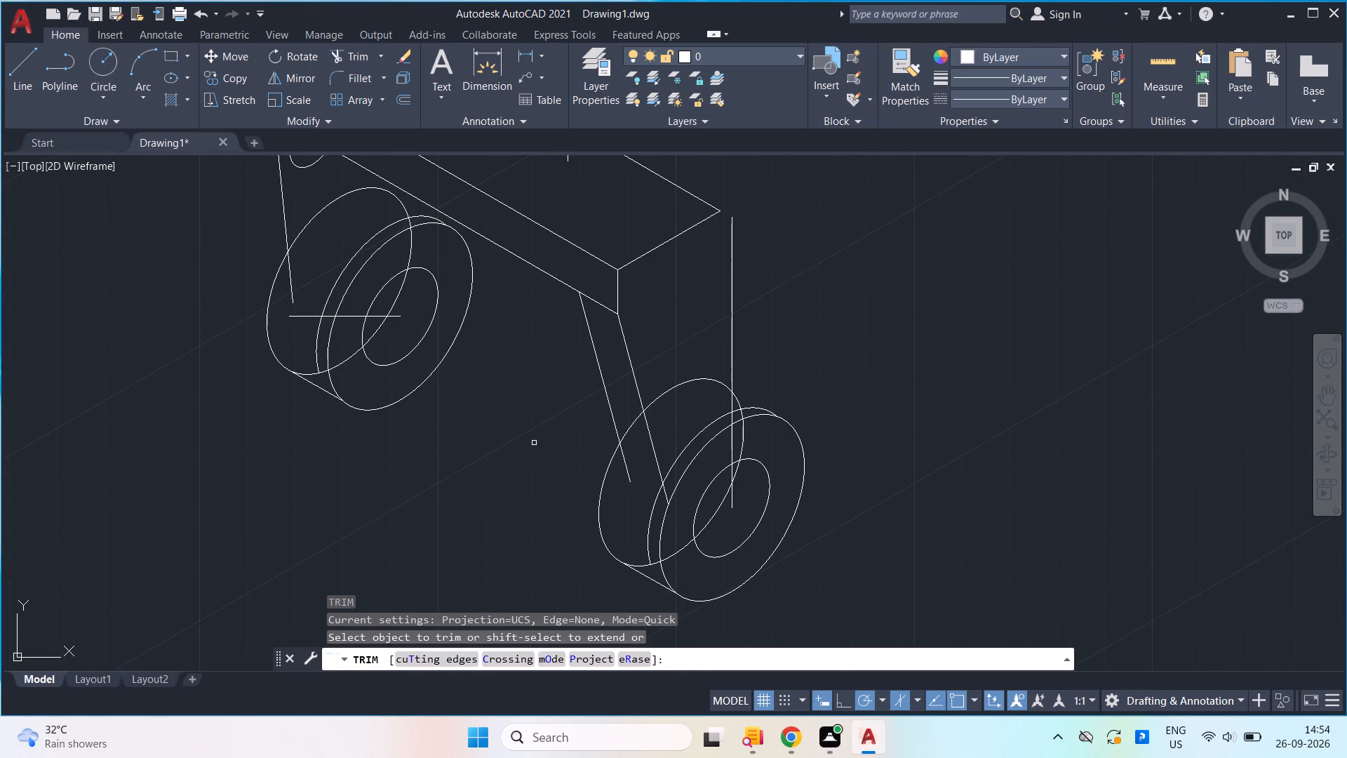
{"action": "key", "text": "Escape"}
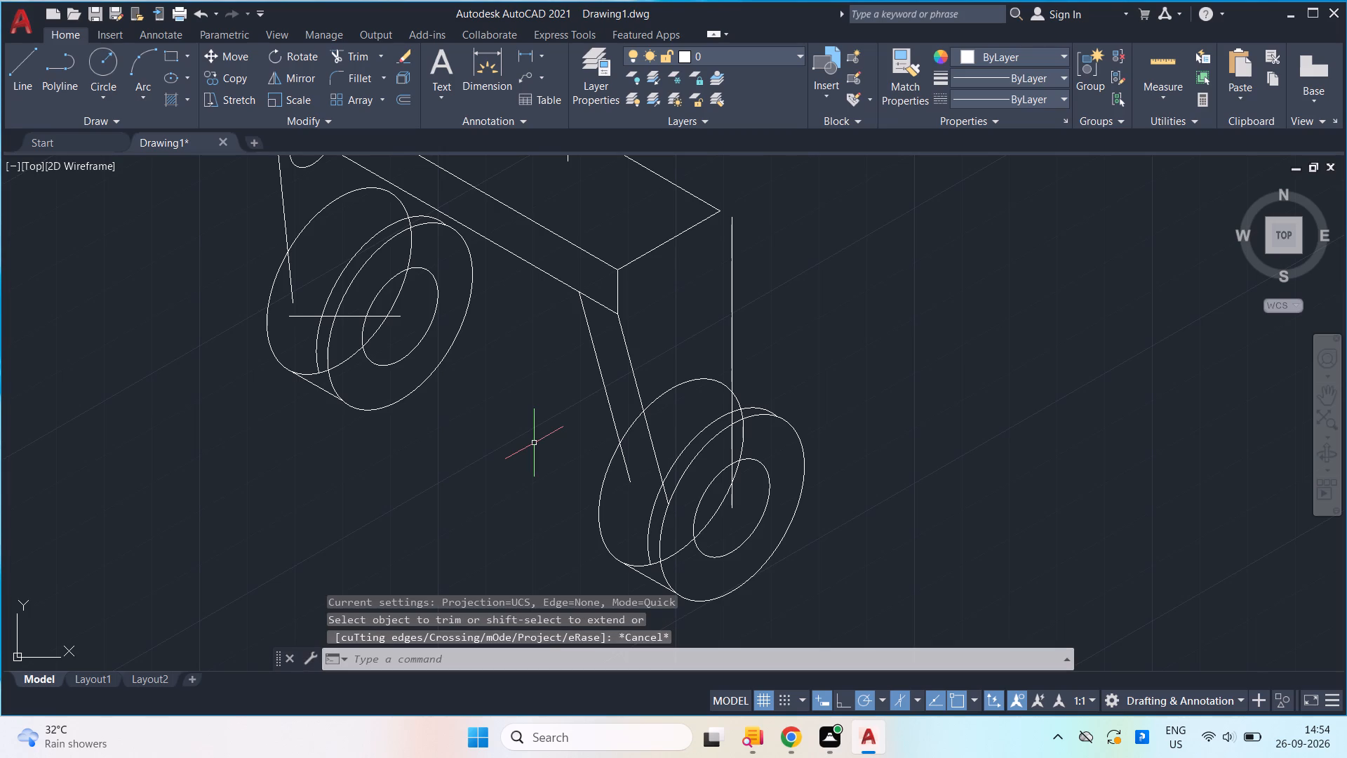
Trim the nearer boss's rear isocircle from the copied slanted line over its top and down past the front outer isocircle.
{"action": "type", "text": "tr"}
{"action": "key", "text": "Return"}
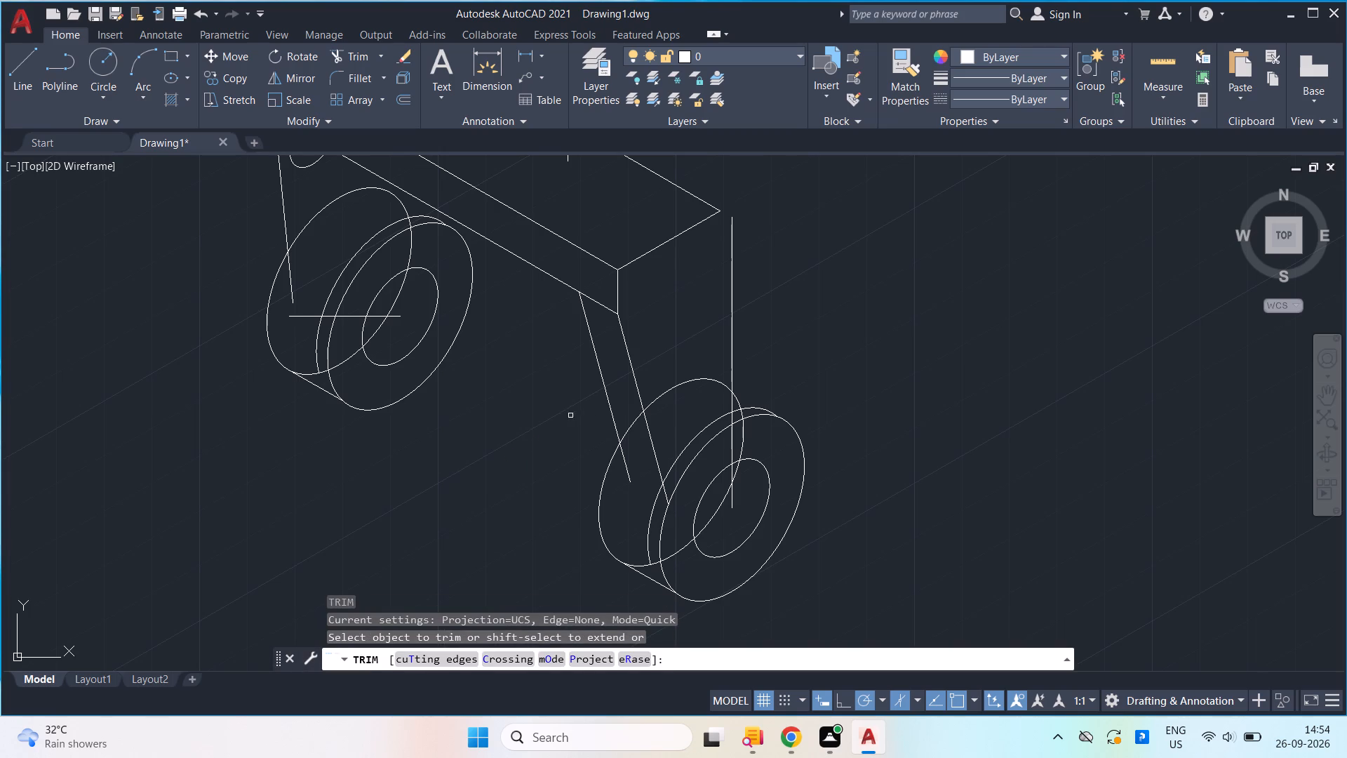
{"action": "left_click_drag", "start_coordinate": [624, 412], "coordinate": [637, 445]}
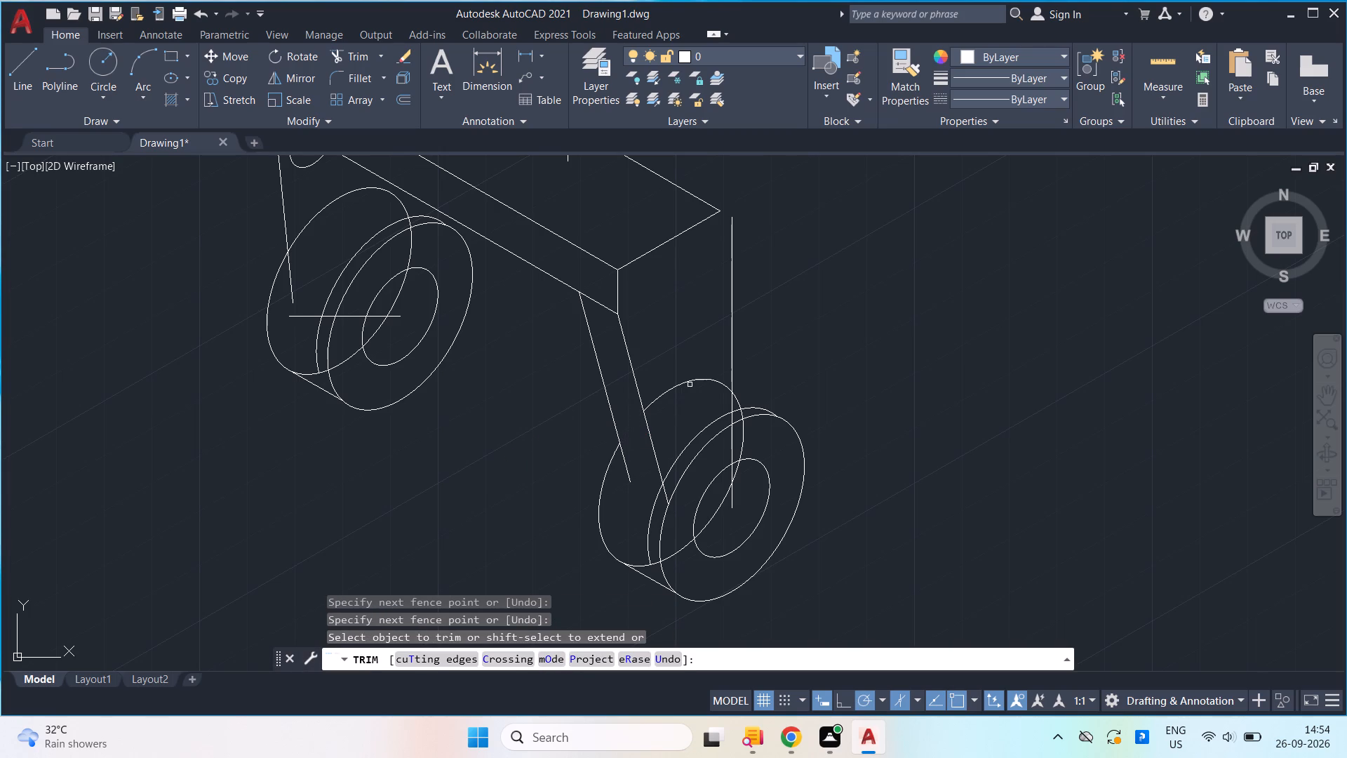
{"action": "left_click_drag", "start_coordinate": [707, 356], "coordinate": [692, 413]}
{"action": "scroll", "coordinate": [725, 399], "scroll_direction": "up", "scroll_amount": 3}
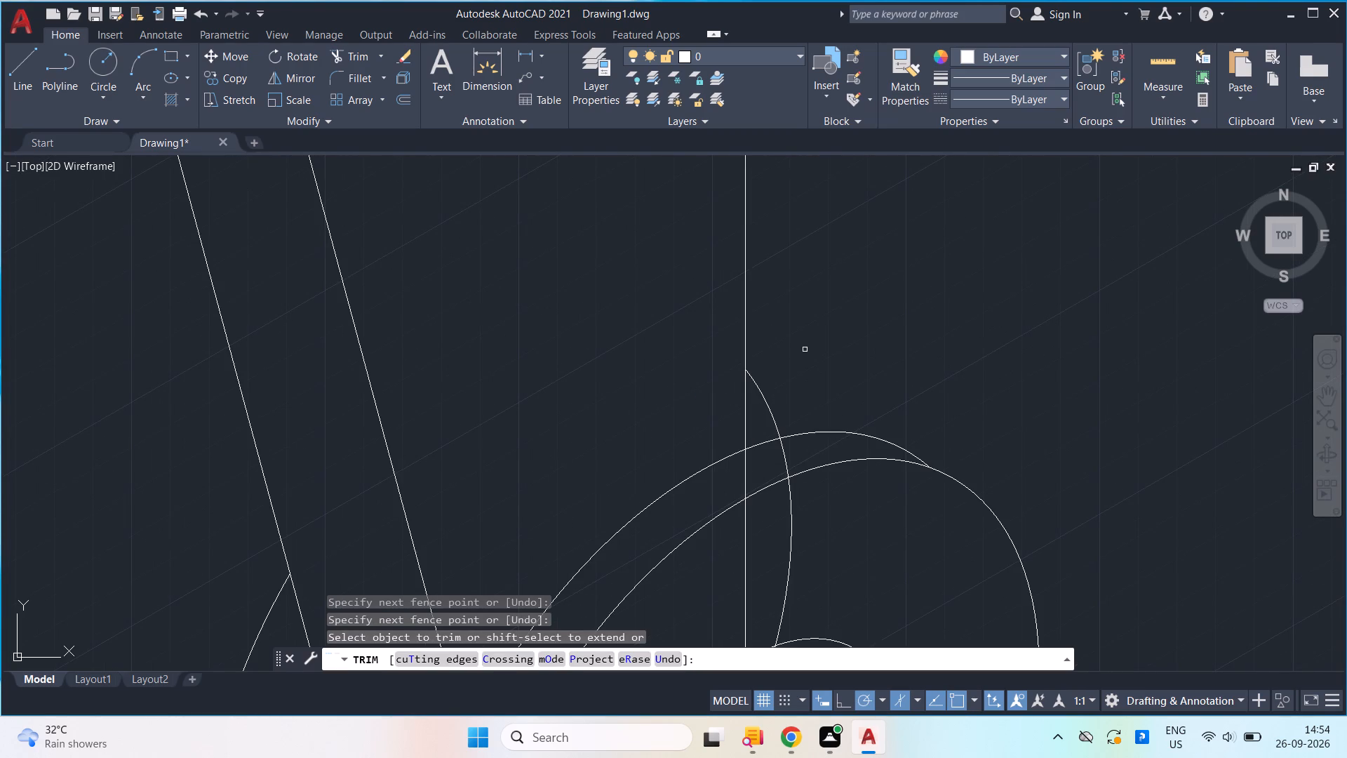
{"action": "left_click_drag", "start_coordinate": [768, 384], "coordinate": [749, 418]}
{"action": "scroll", "coordinate": [749, 416], "scroll_direction": "down", "scroll_amount": 2}
{"action": "left_click_drag", "start_coordinate": [771, 456], "coordinate": [768, 468]}
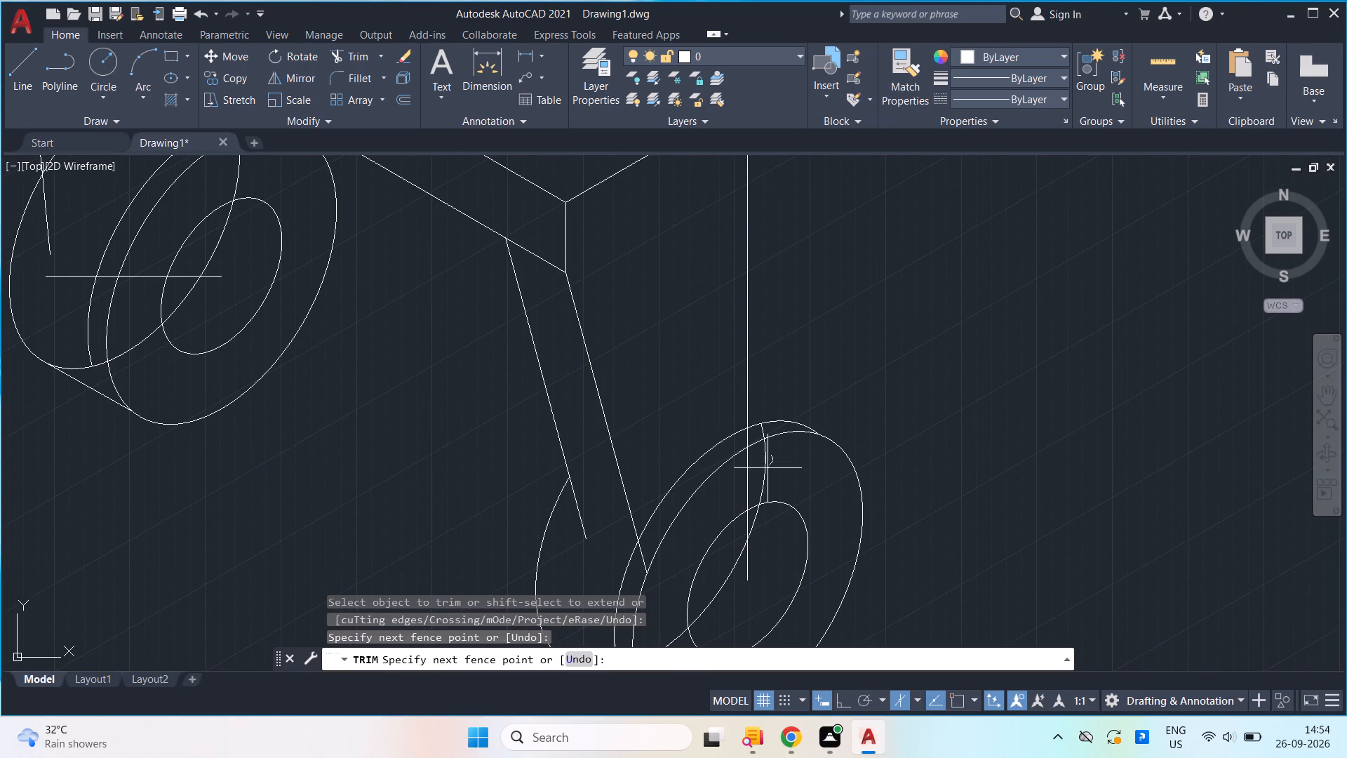
{"action": "left_click_drag", "start_coordinate": [768, 468], "coordinate": [754, 481]}
{"action": "scroll", "coordinate": [758, 429], "scroll_direction": "up", "scroll_amount": 2}
{"action": "left_click_drag", "start_coordinate": [758, 434], "coordinate": [786, 430]}
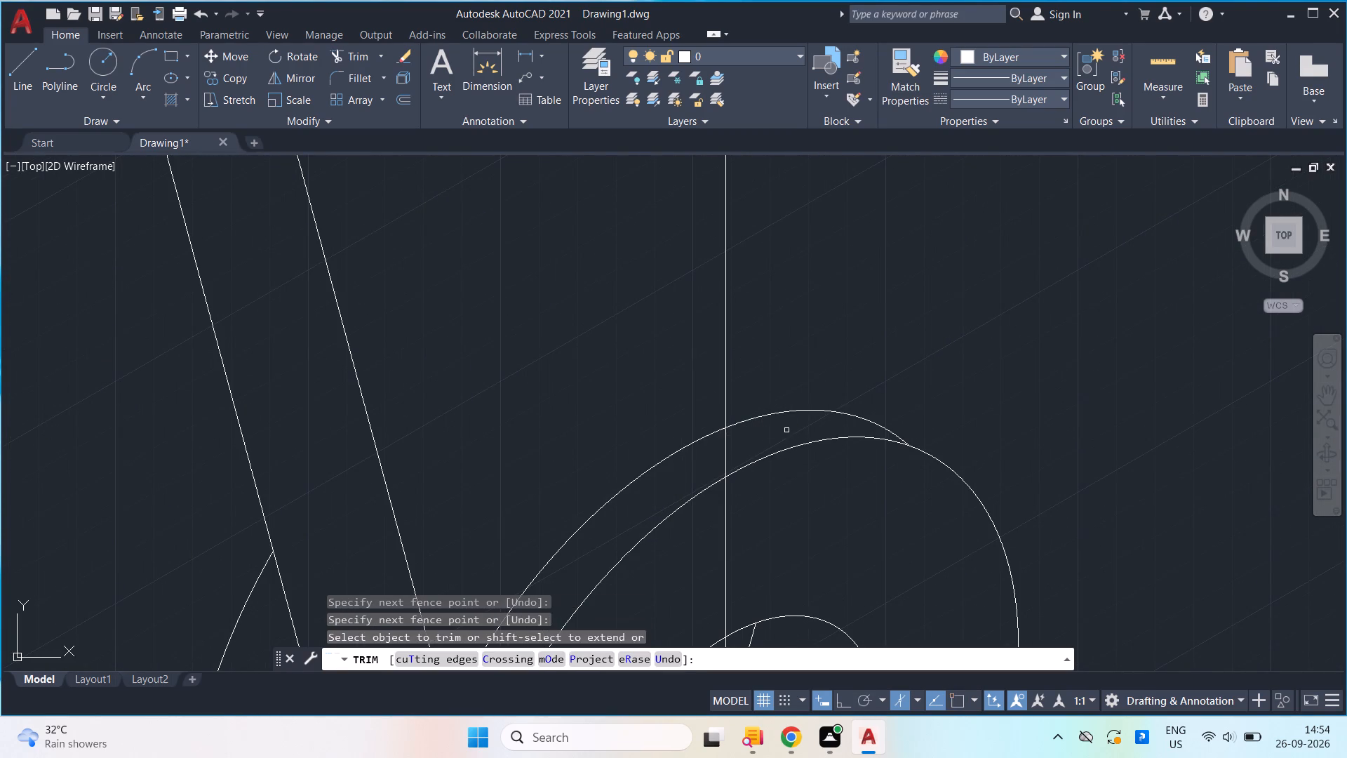
Trim the rear isocircle's arc where it crosses the nearer boss's hole and front face.
{"action": "scroll", "coordinate": [786, 430], "scroll_direction": "down", "scroll_amount": 3}
{"action": "middle_click_drag", "start_coordinate": [755, 514], "coordinate": [793, 408]}
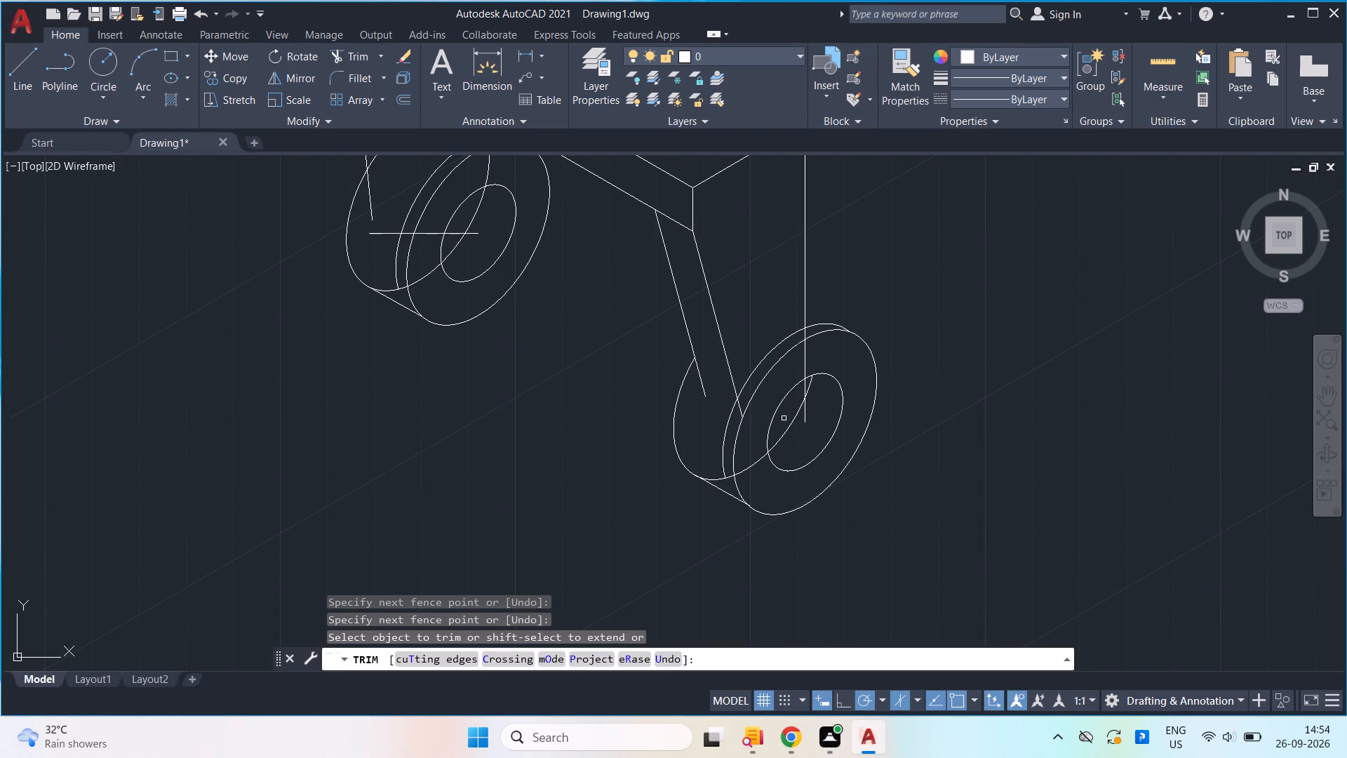
{"action": "left_click_drag", "start_coordinate": [782, 413], "coordinate": [790, 444]}
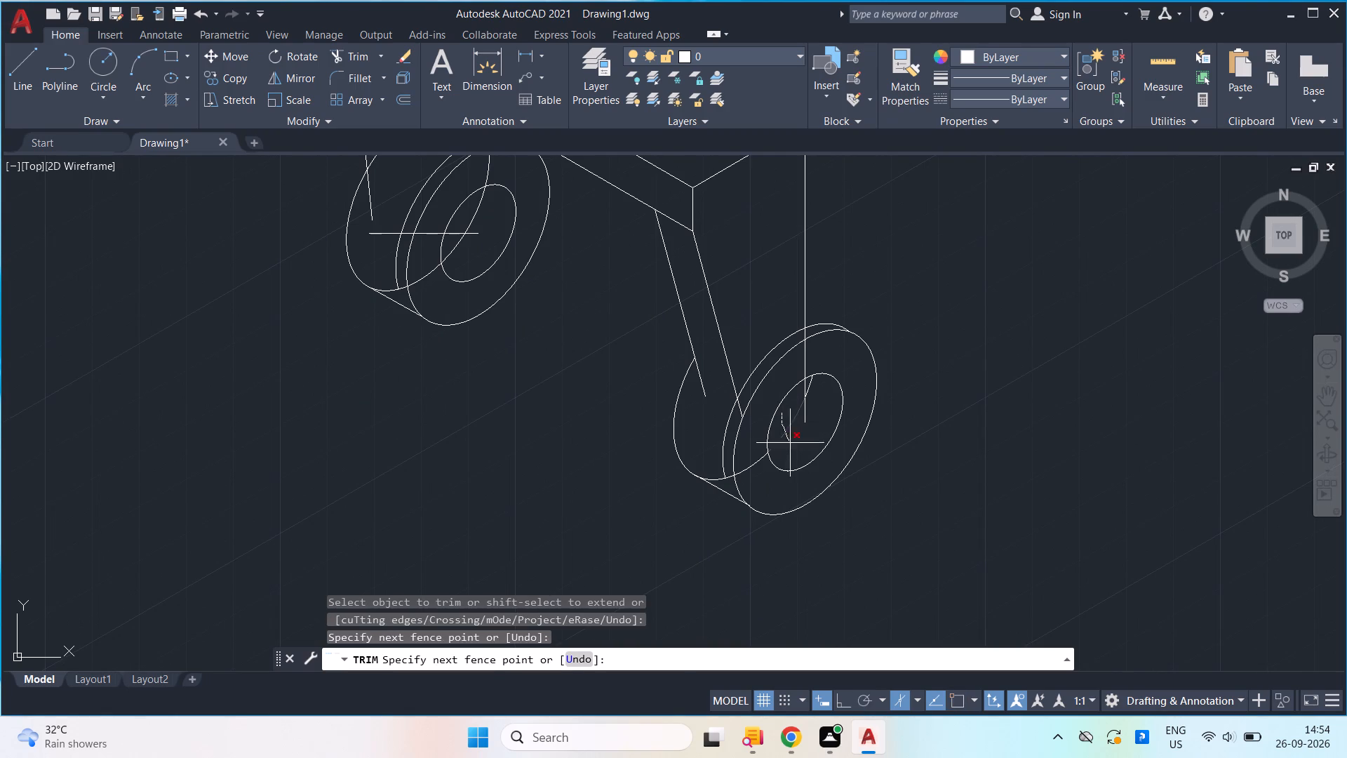
{"action": "left_click_drag", "start_coordinate": [790, 444], "coordinate": [786, 463]}
{"action": "left_click_drag", "start_coordinate": [752, 458], "coordinate": [758, 491]}
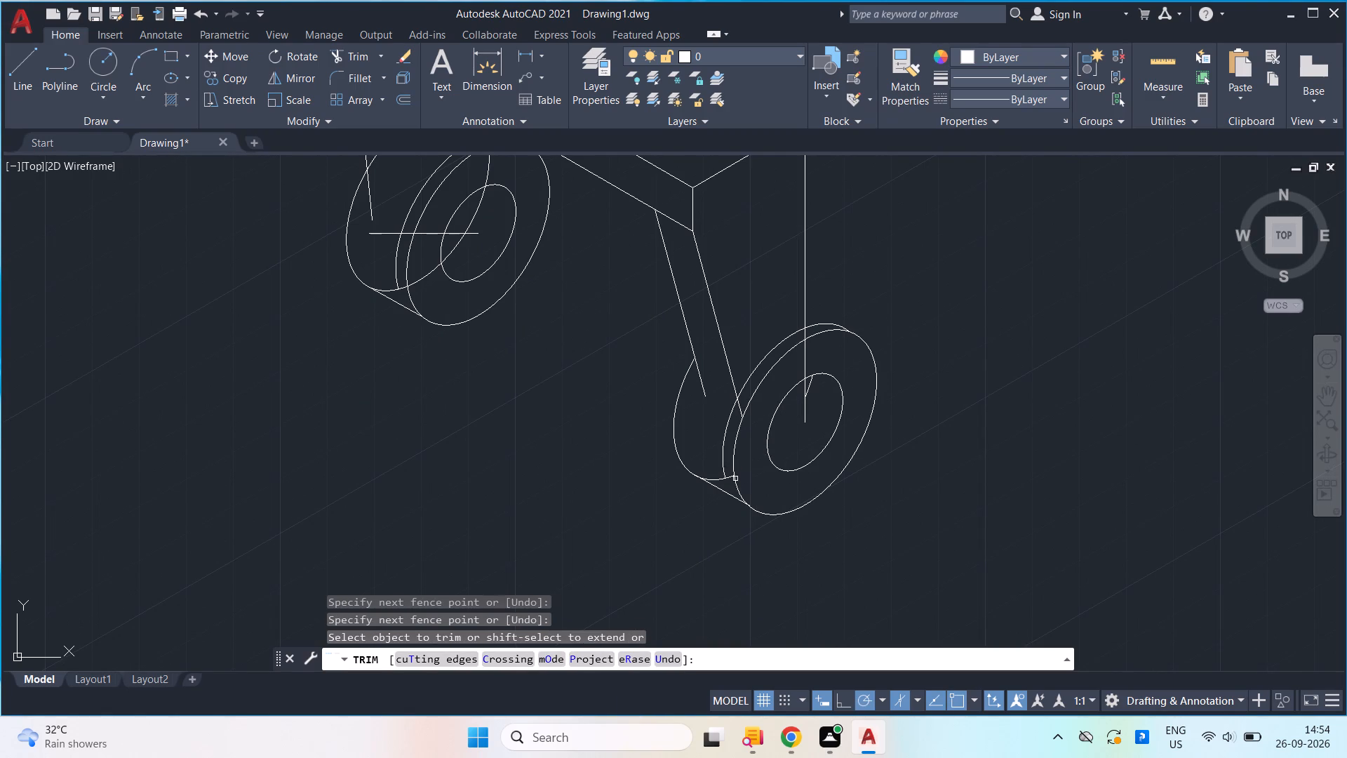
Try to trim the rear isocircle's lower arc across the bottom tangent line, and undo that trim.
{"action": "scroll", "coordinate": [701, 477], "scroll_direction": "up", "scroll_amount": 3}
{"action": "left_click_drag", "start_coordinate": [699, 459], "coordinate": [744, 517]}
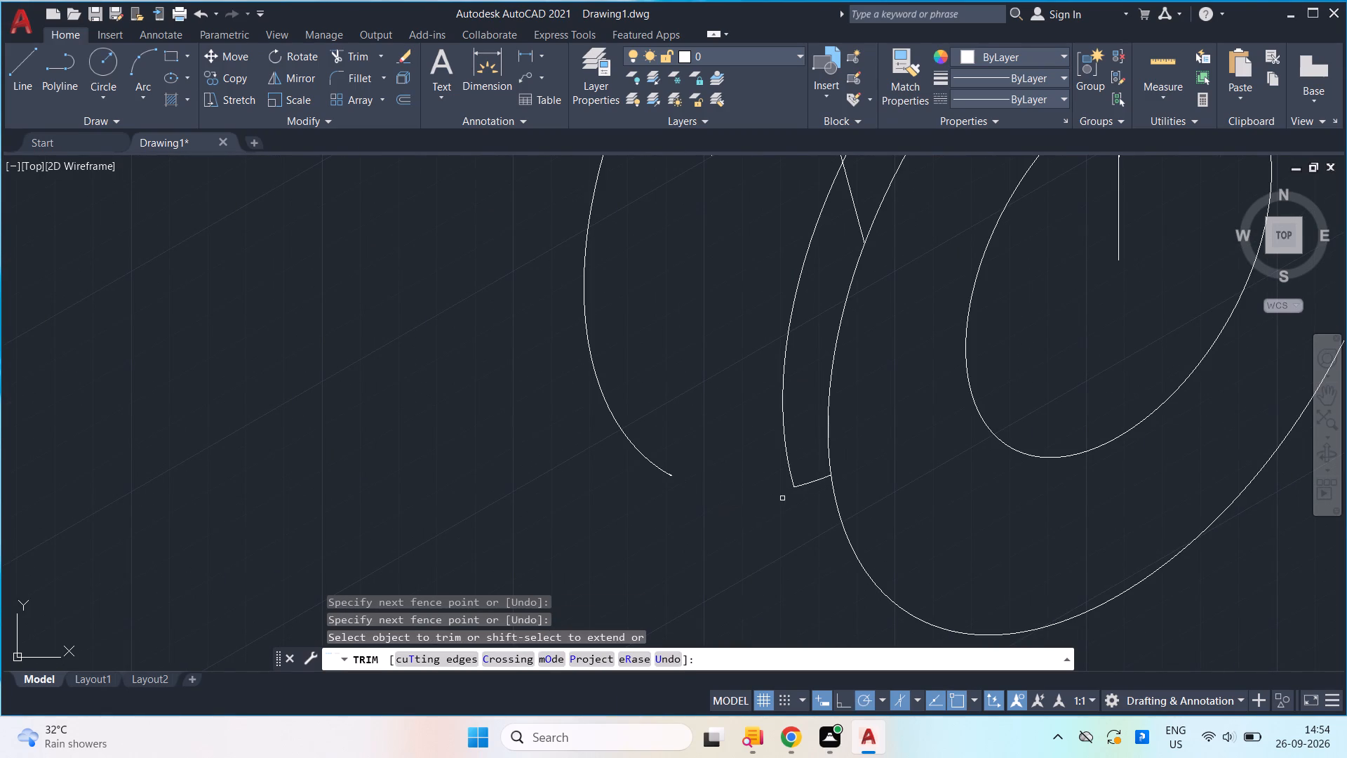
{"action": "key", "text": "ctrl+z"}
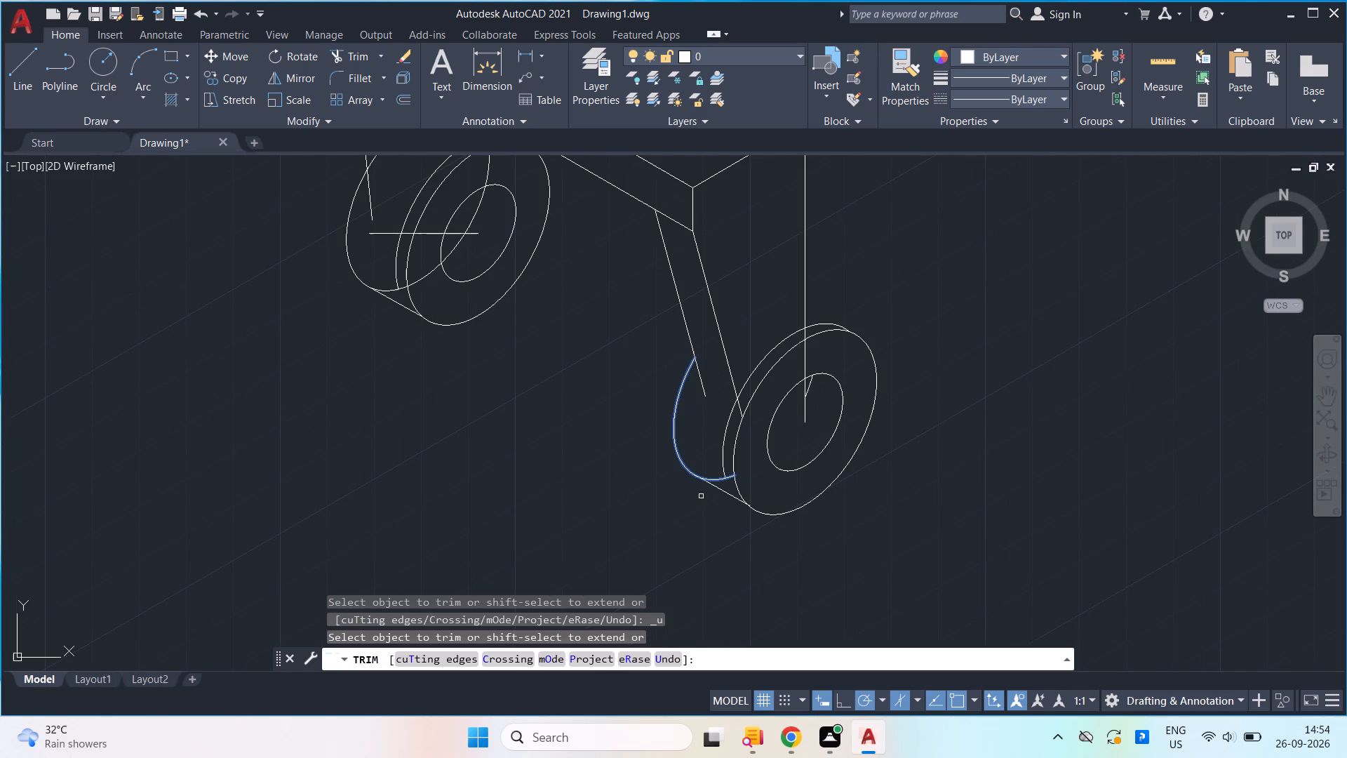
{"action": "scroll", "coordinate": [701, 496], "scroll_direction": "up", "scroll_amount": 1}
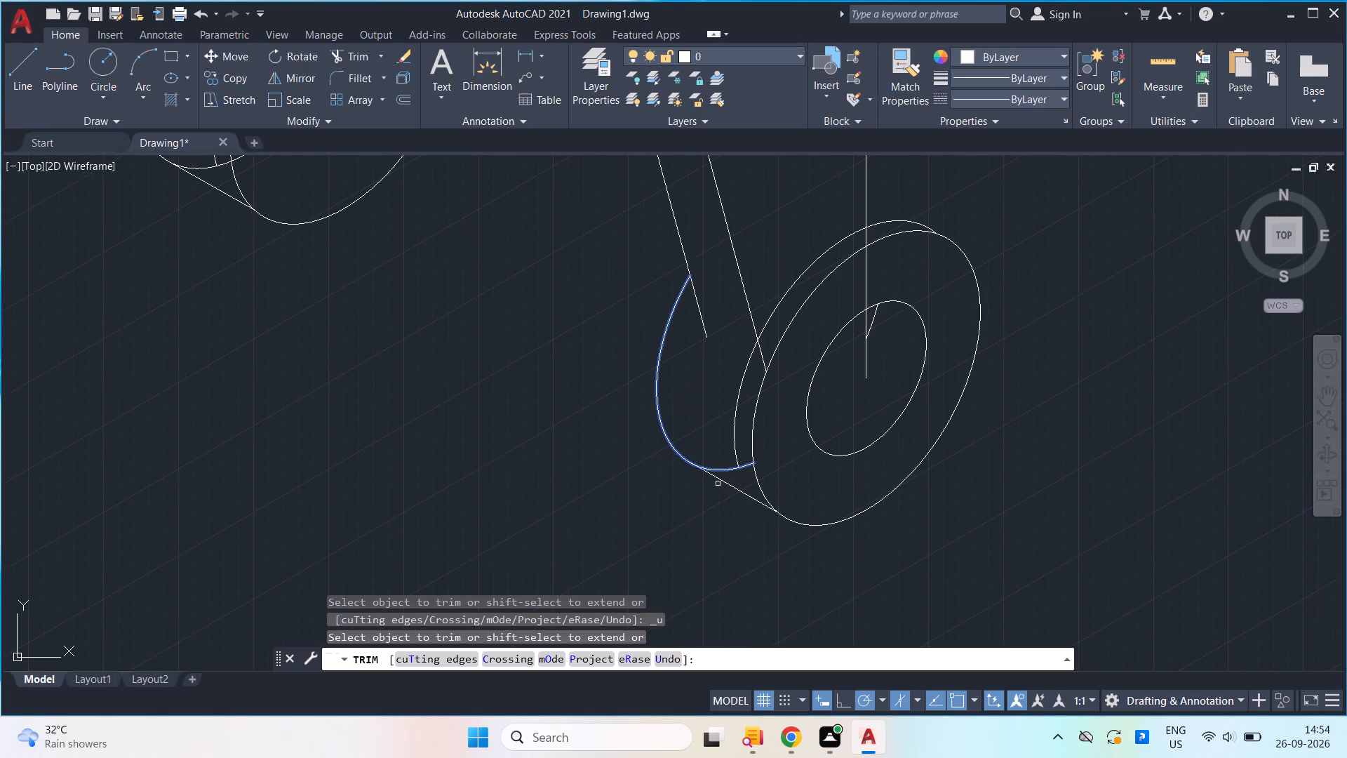
Trim the nearer boss's rear isocircle below the bottom tangent line and the leftover arcs beside its front face.
{"action": "key", "text": "Escape"}
{"action": "key", "text": "grave"}
{"action": "key", "text": "Escape"}
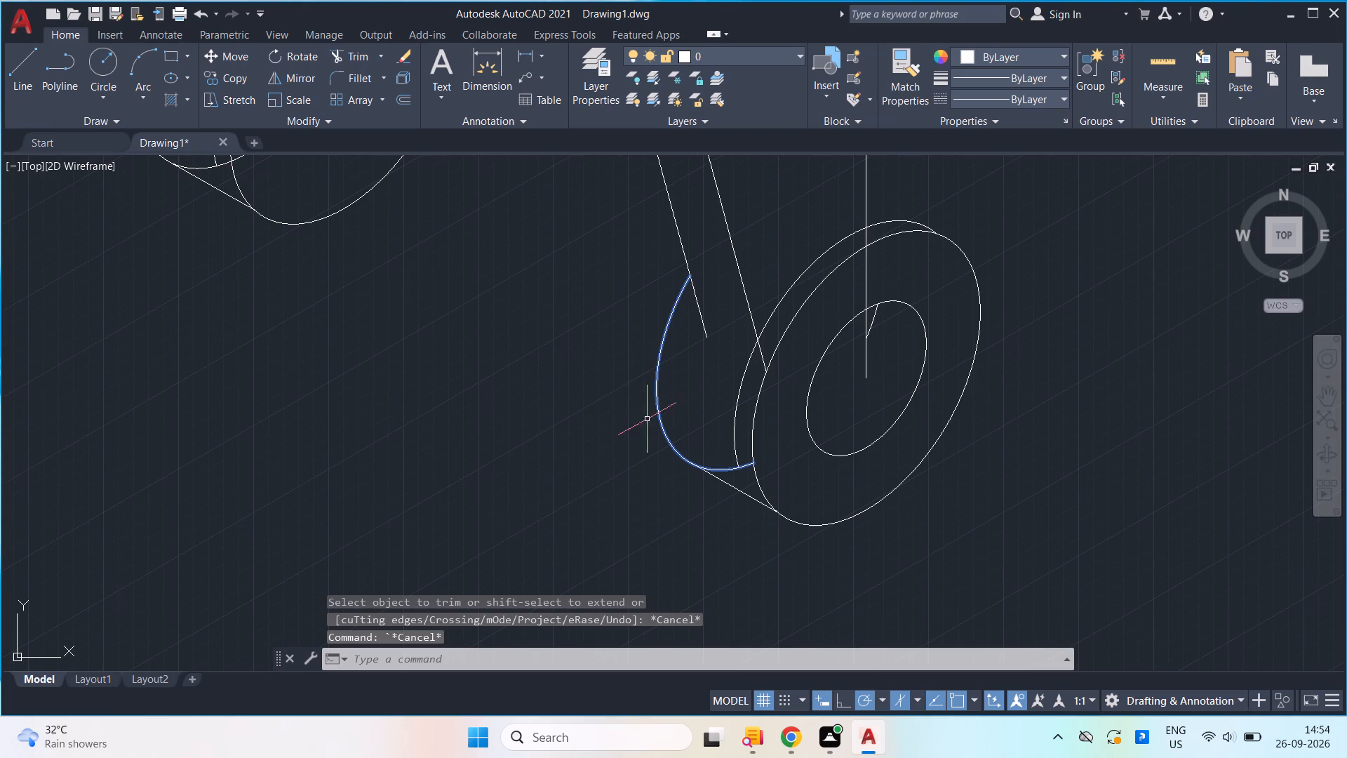
{"action": "left_click", "coordinate": [662, 430]}
{"action": "key", "text": "Escape"}
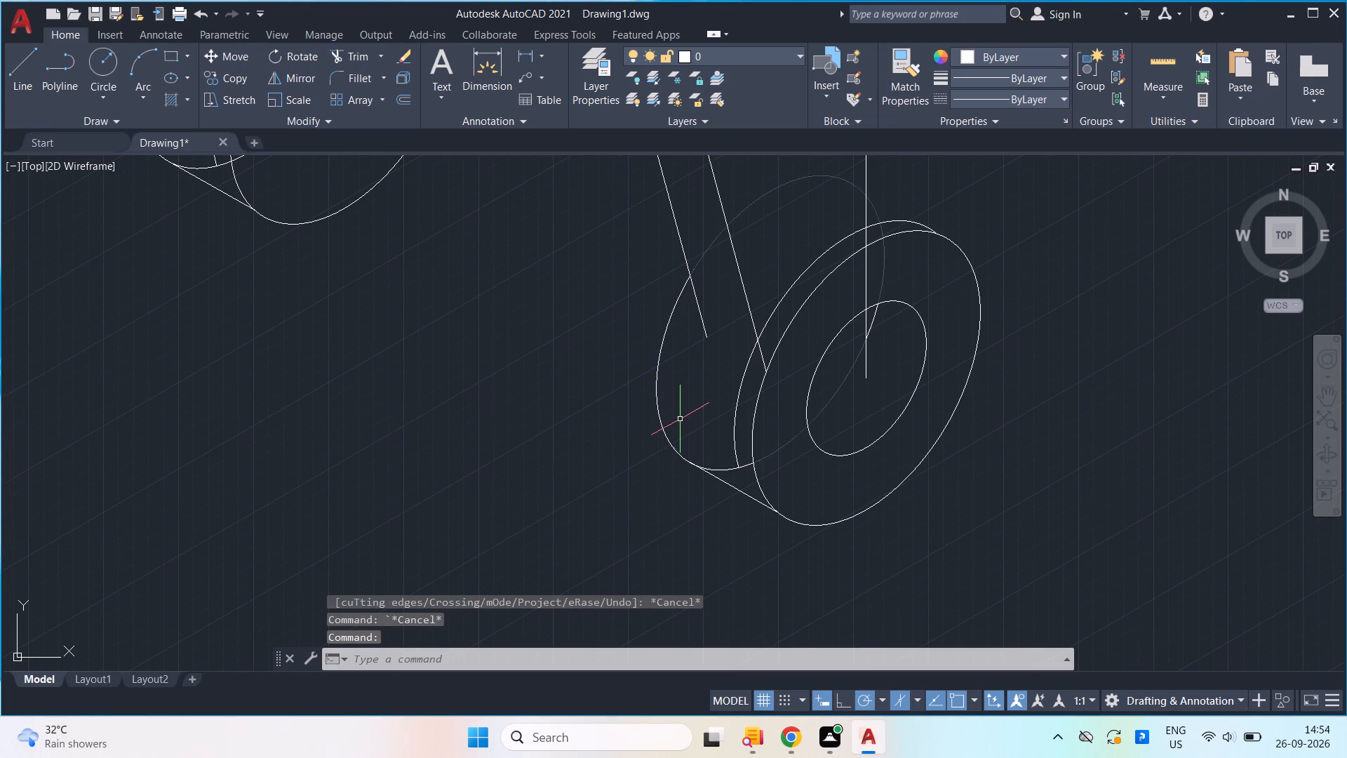
{"action": "type", "text": "tr"}
{"action": "key", "text": "Return"}
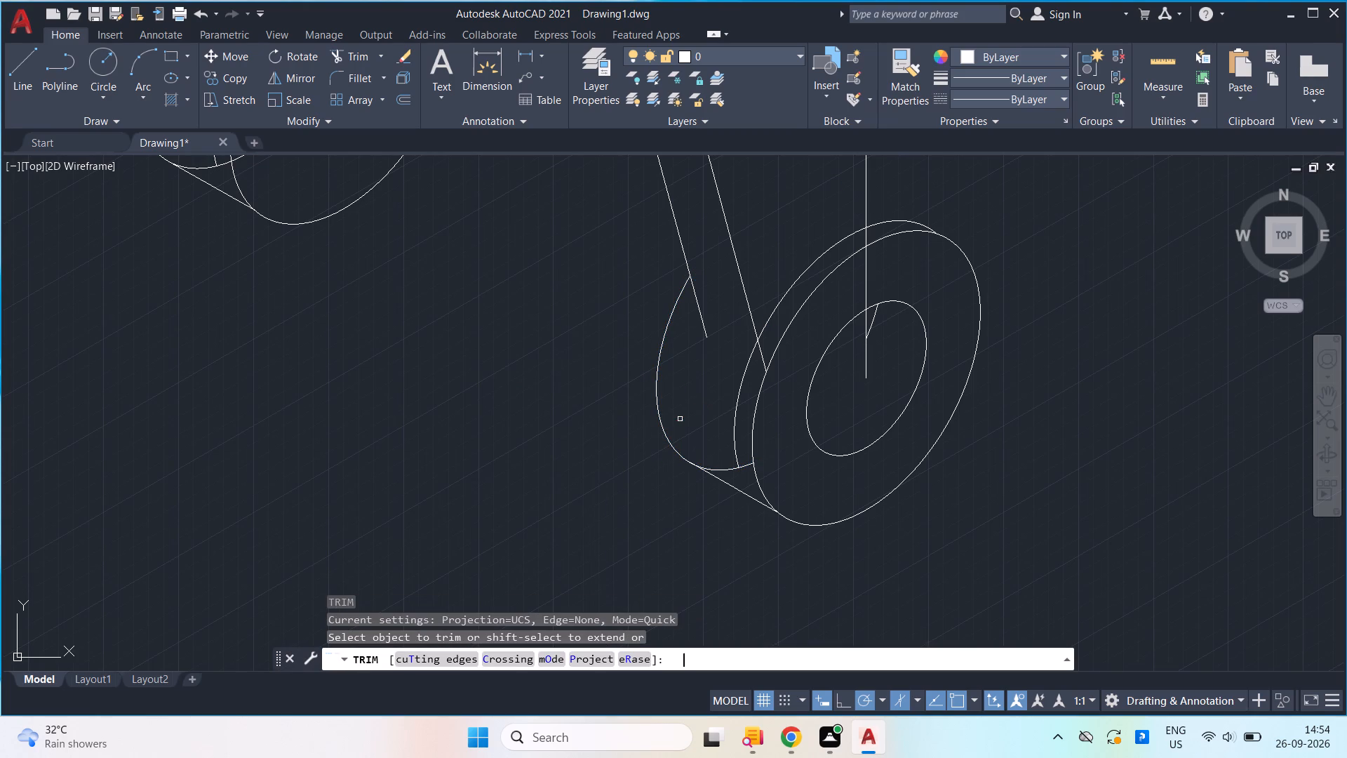
{"action": "left_click", "coordinate": [726, 471]}
{"action": "scroll", "coordinate": [744, 466], "scroll_direction": "up", "scroll_amount": 2}
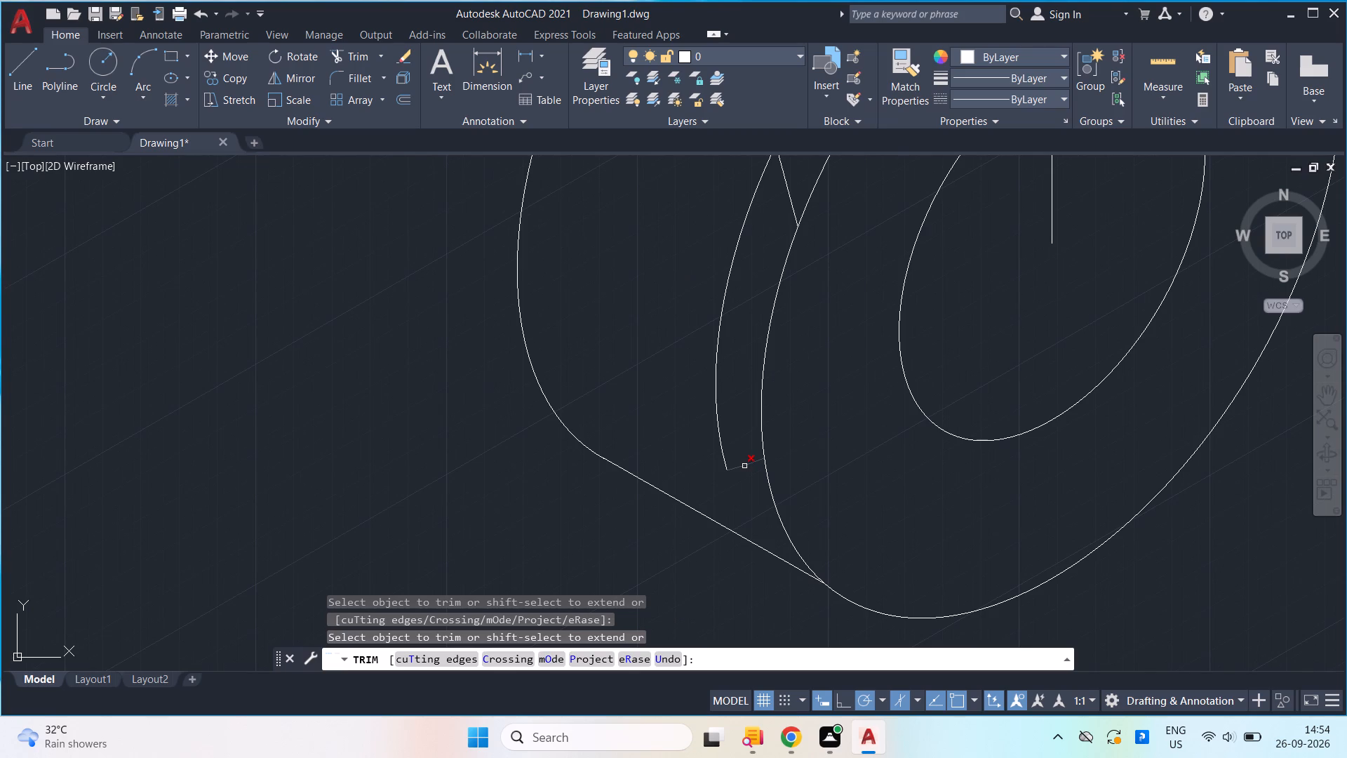
{"action": "left_click", "coordinate": [744, 466]}
{"action": "left_click", "coordinate": [724, 458]}
{"action": "scroll", "coordinate": [724, 458], "scroll_direction": "down", "scroll_amount": 2}
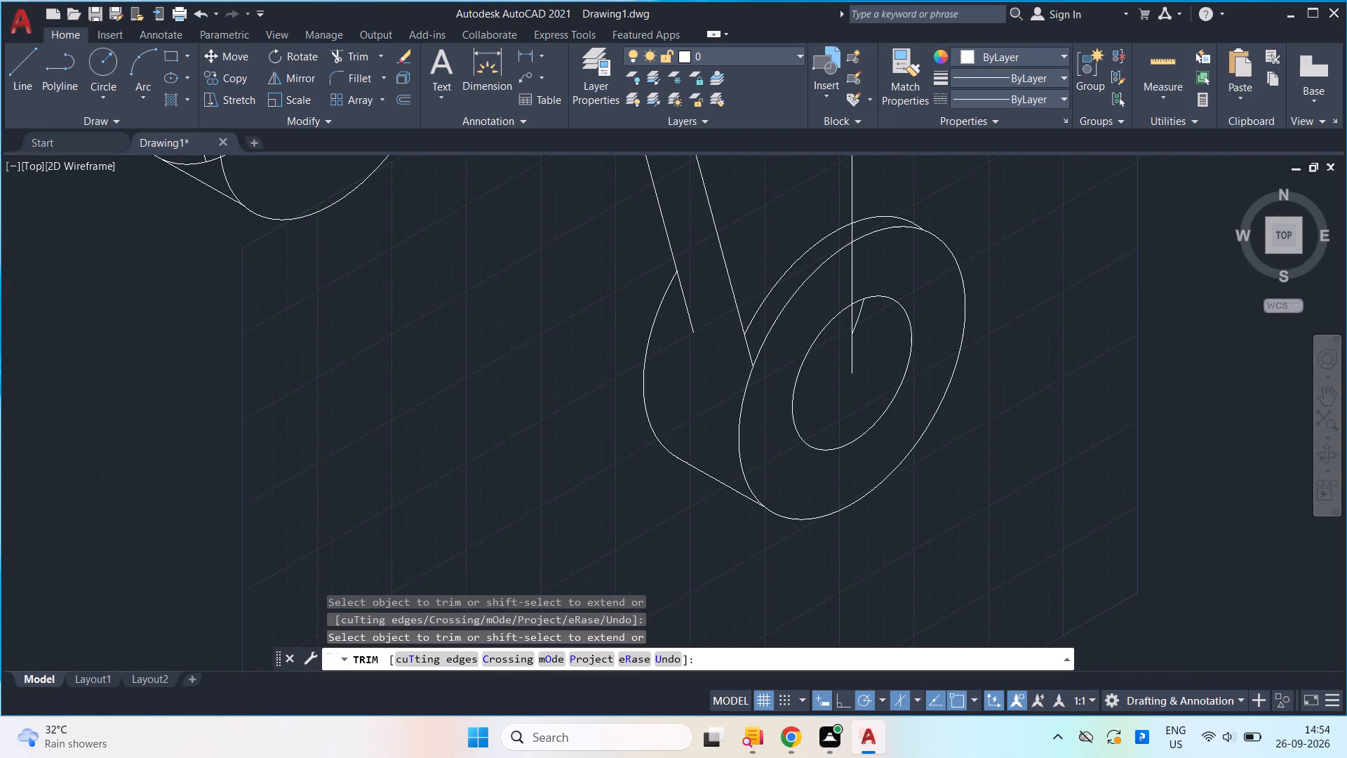
Trim away the leftover arc inside the nearer boss's hole and the vertical construction line running from the plate corner to its centre.
{"action": "middle_click_drag", "start_coordinate": [784, 343], "coordinate": [739, 557]}
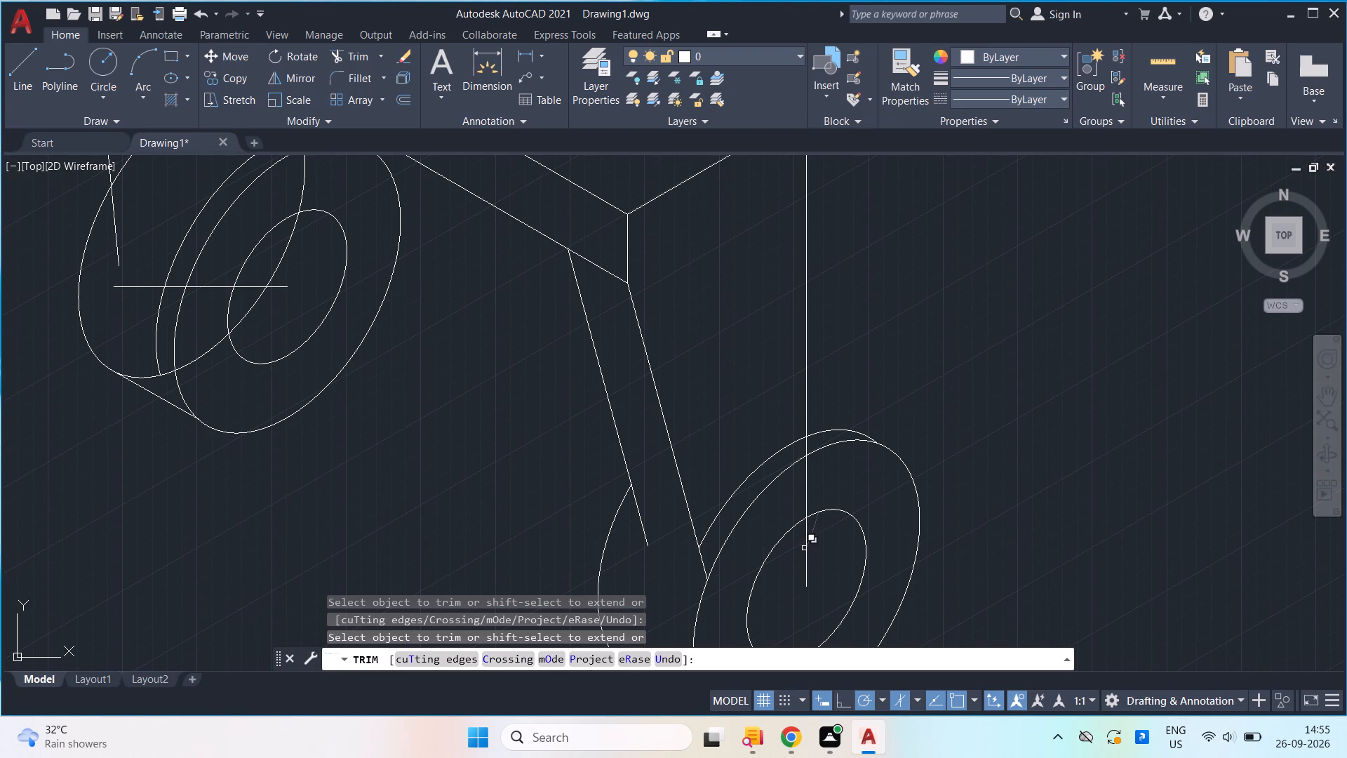
{"action": "scroll", "coordinate": [810, 542], "scroll_direction": "up", "scroll_amount": 1}
{"action": "left_click", "coordinate": [810, 531]}
{"action": "scroll", "coordinate": [810, 531], "scroll_direction": "down", "scroll_amount": 1}
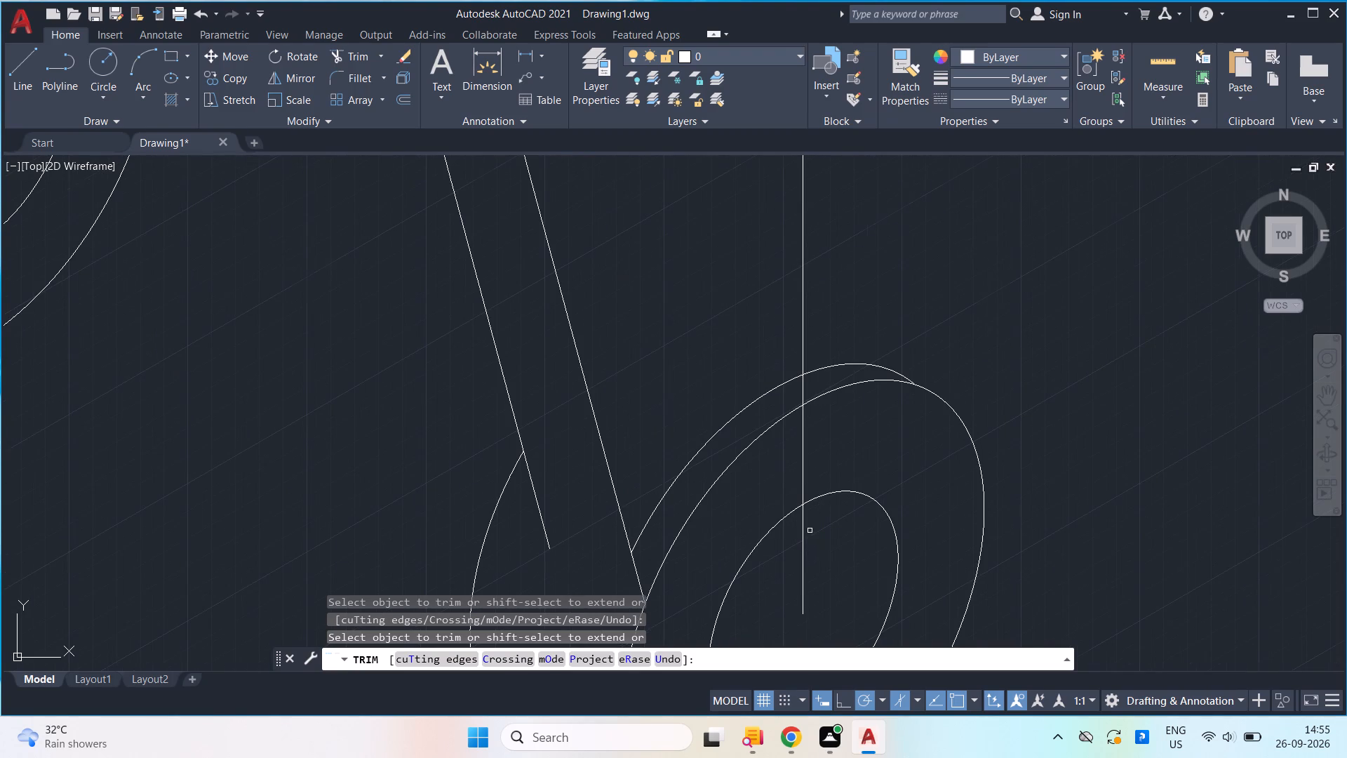
{"action": "scroll", "coordinate": [810, 531], "scroll_direction": "down", "scroll_amount": 2}
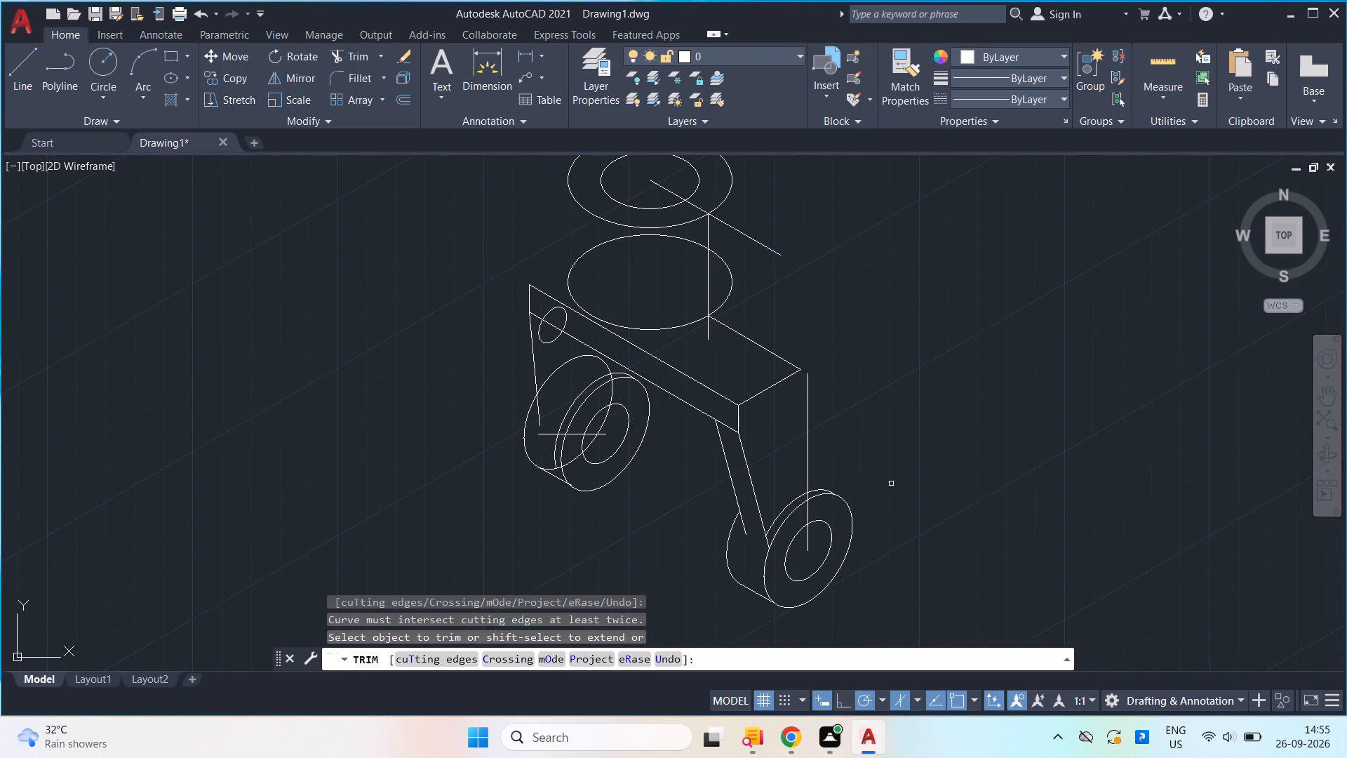
{"action": "left_click", "coordinate": [807, 448]}
{"action": "scroll", "coordinate": [819, 477], "scroll_direction": "up", "scroll_amount": 2}
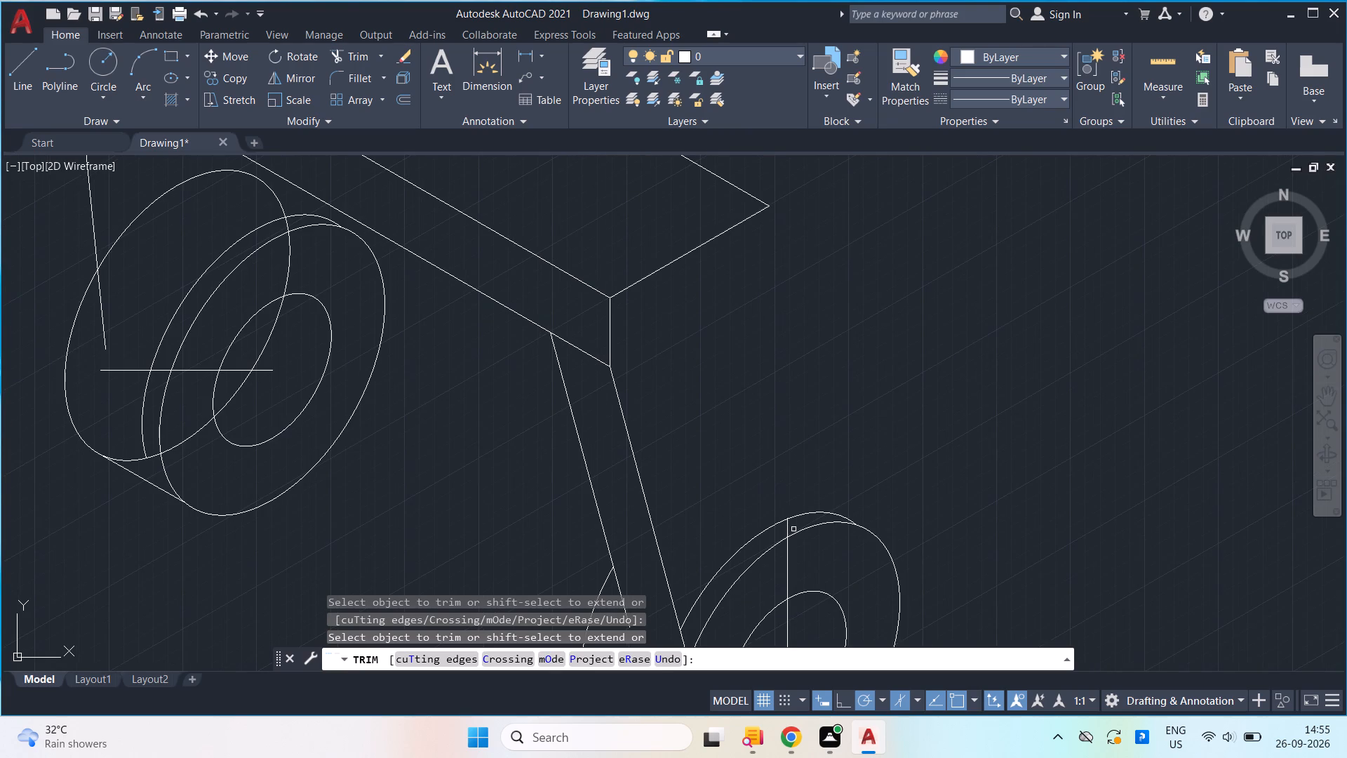
{"action": "left_click", "coordinate": [785, 530]}
{"action": "left_click_drag", "start_coordinate": [812, 559], "coordinate": [791, 565]}
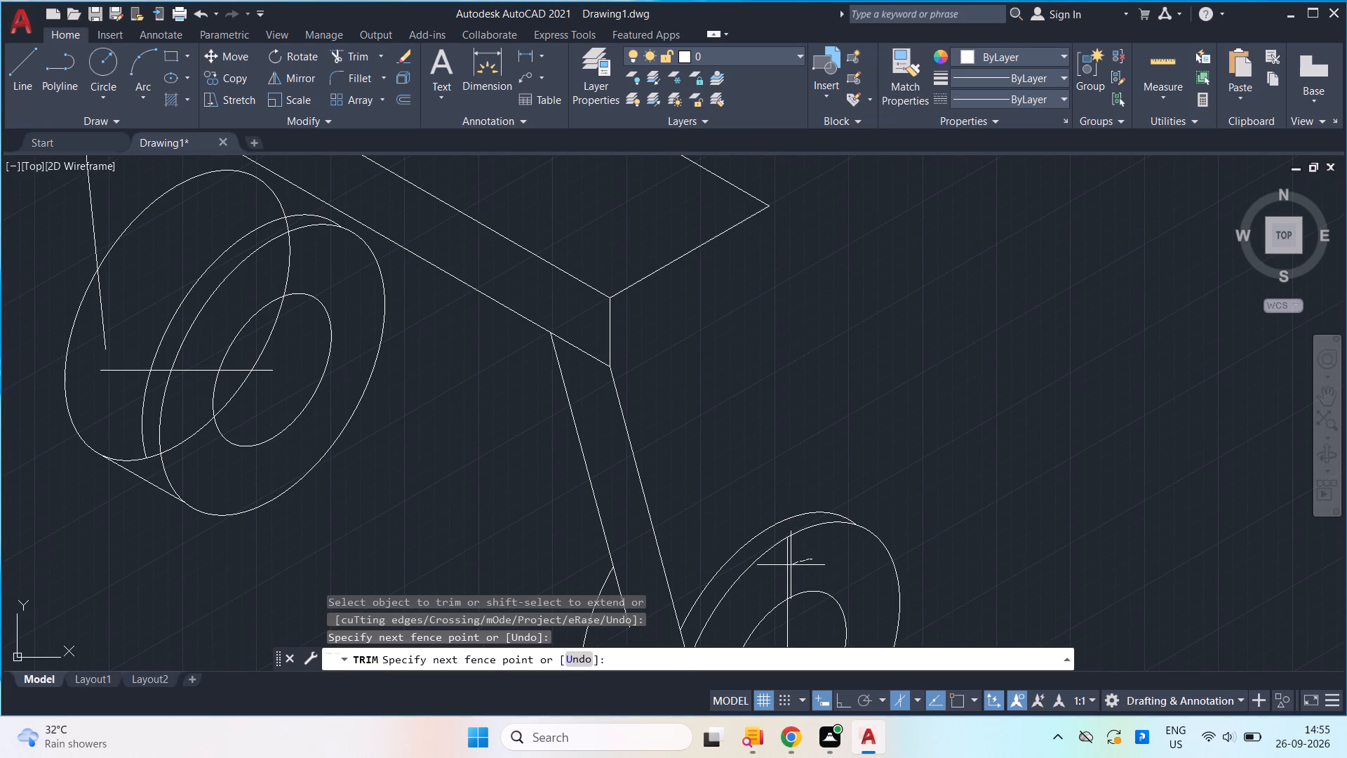
{"action": "left_click_drag", "start_coordinate": [791, 565], "coordinate": [784, 569]}
{"action": "middle_click_drag", "start_coordinate": [786, 597], "coordinate": [787, 573]}
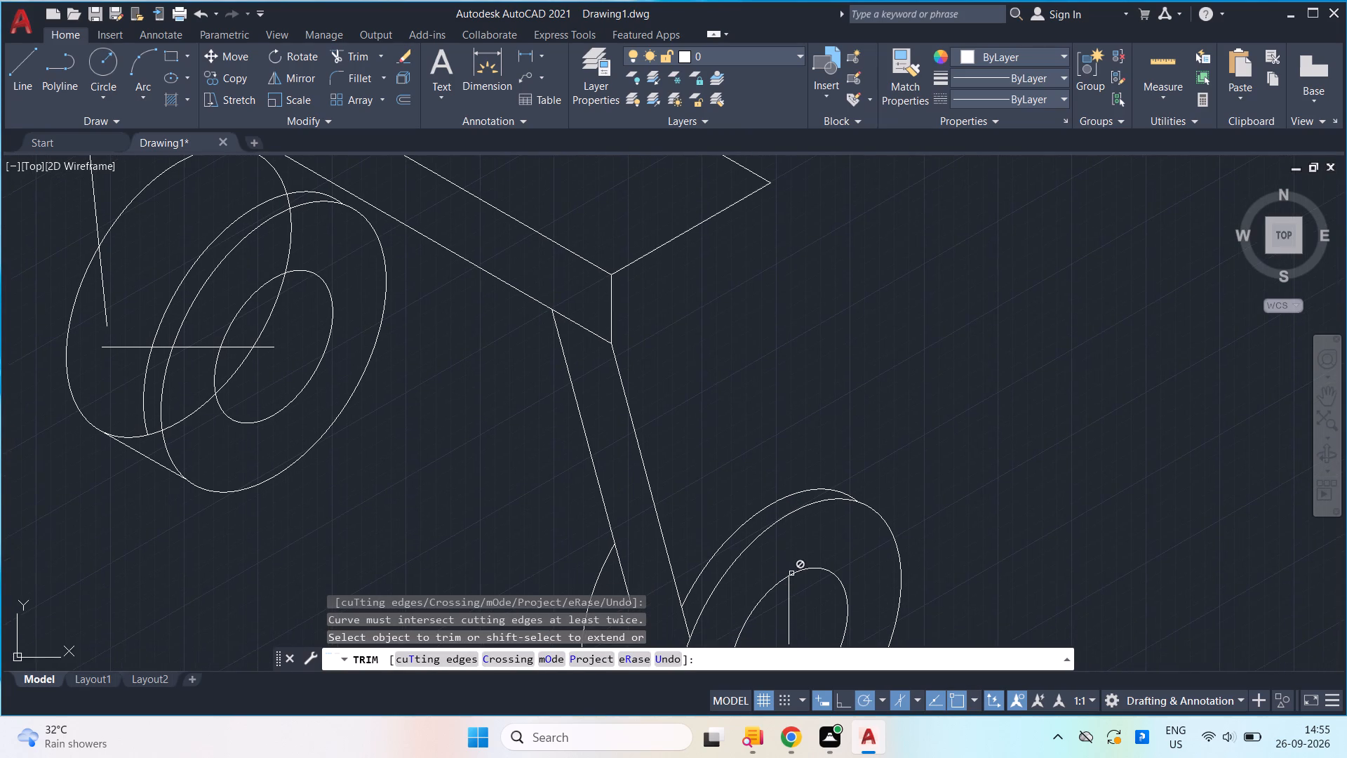
{"action": "middle_click_drag", "start_coordinate": [792, 571], "coordinate": [873, 430]}
{"action": "left_click_drag", "start_coordinate": [877, 451], "coordinate": [860, 479]}
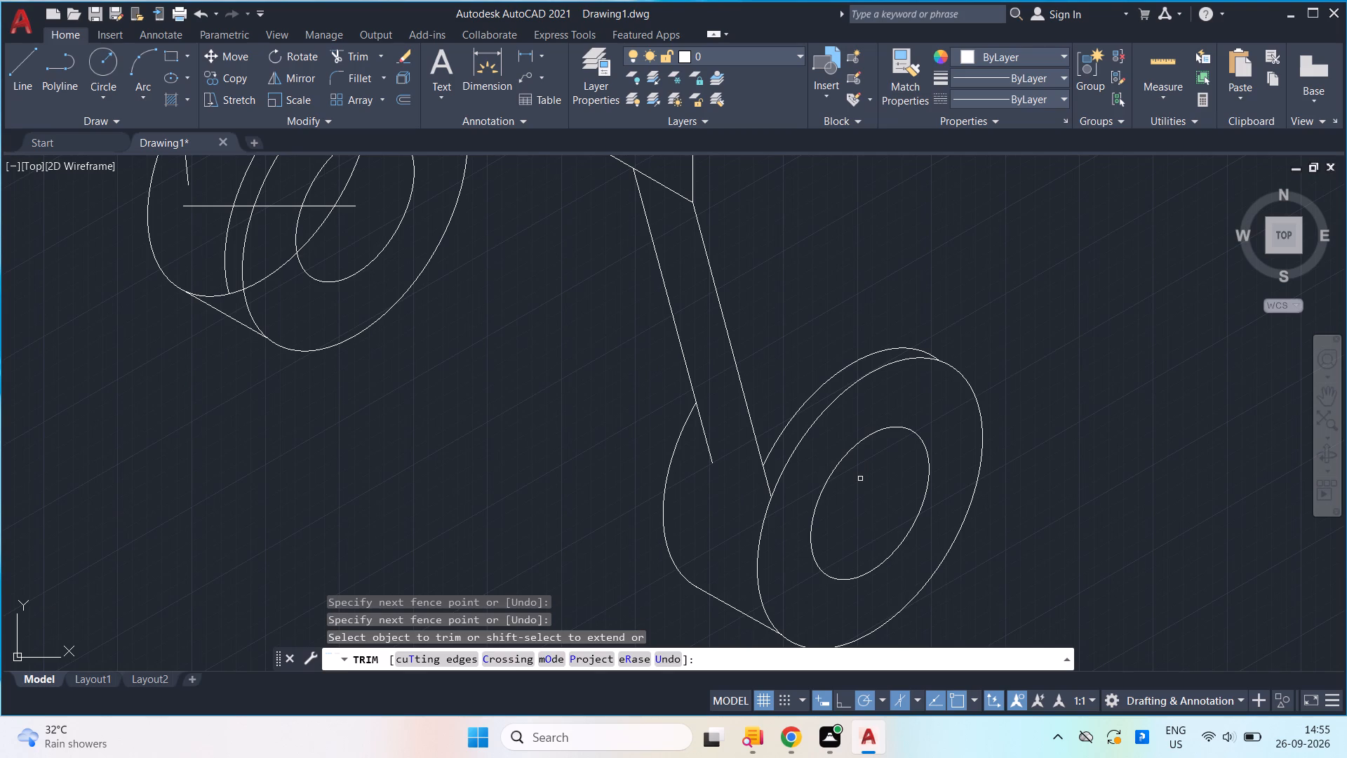
{"action": "key", "text": "Escape"}
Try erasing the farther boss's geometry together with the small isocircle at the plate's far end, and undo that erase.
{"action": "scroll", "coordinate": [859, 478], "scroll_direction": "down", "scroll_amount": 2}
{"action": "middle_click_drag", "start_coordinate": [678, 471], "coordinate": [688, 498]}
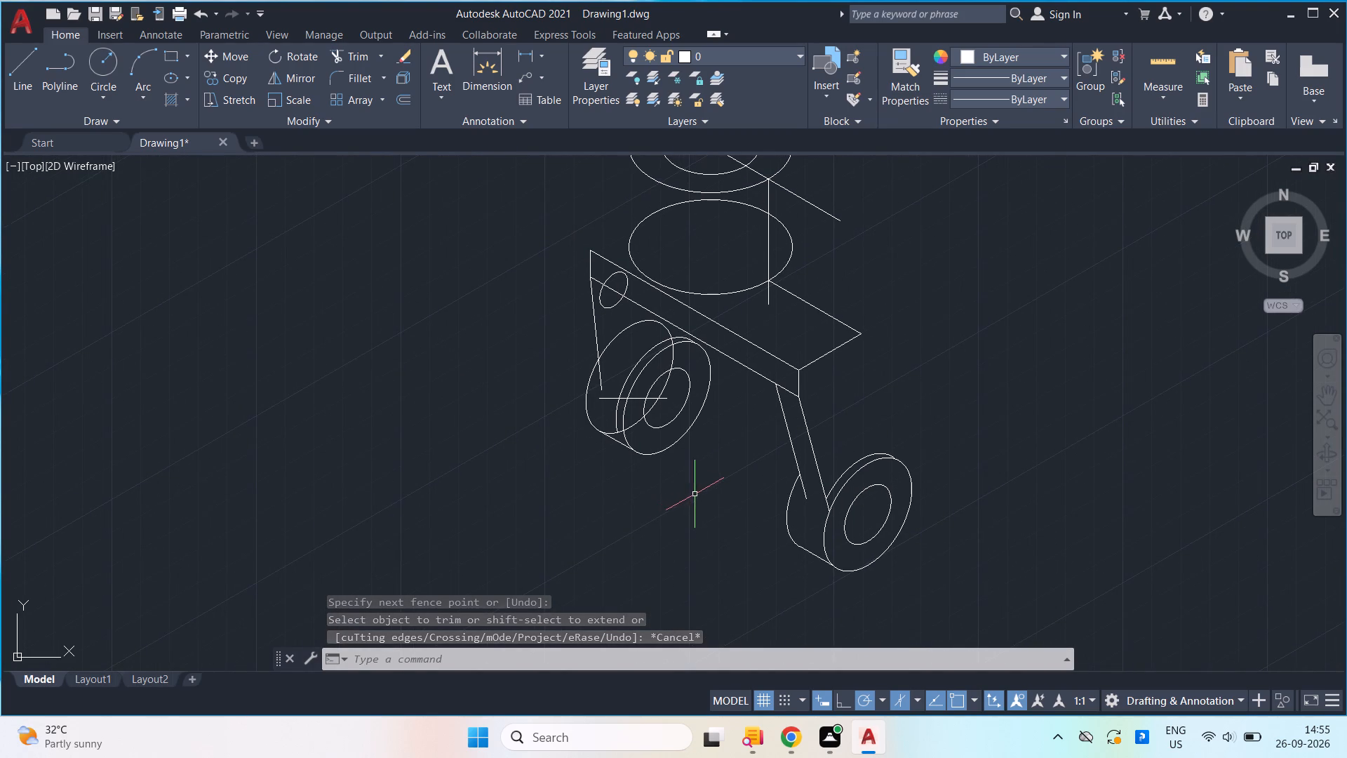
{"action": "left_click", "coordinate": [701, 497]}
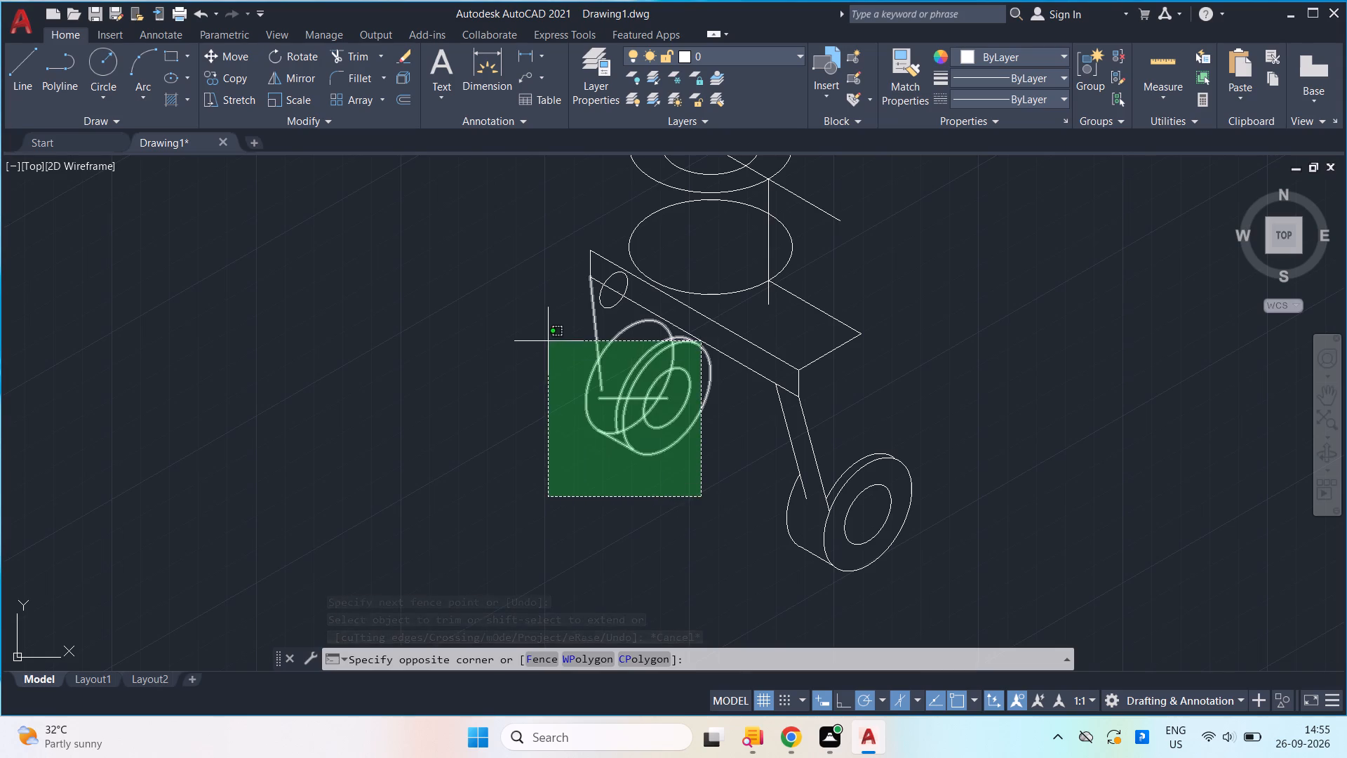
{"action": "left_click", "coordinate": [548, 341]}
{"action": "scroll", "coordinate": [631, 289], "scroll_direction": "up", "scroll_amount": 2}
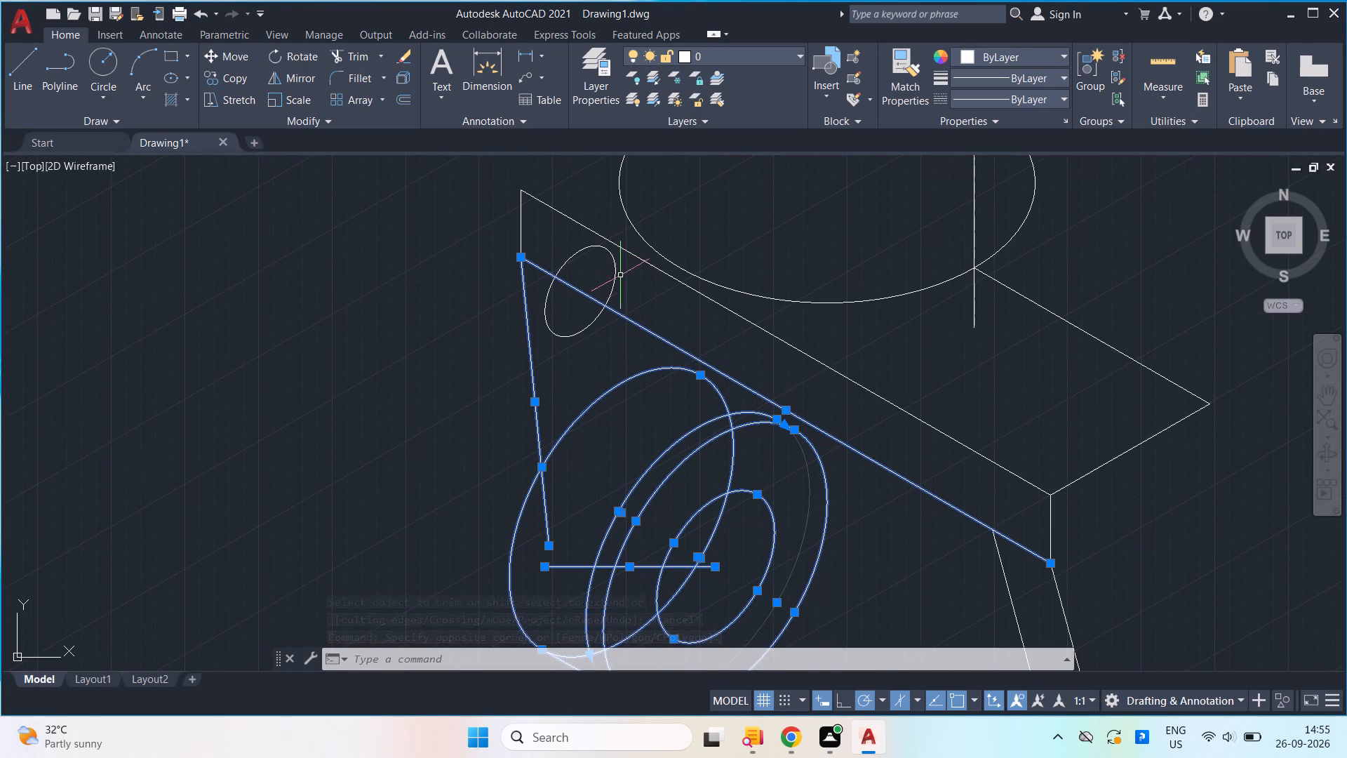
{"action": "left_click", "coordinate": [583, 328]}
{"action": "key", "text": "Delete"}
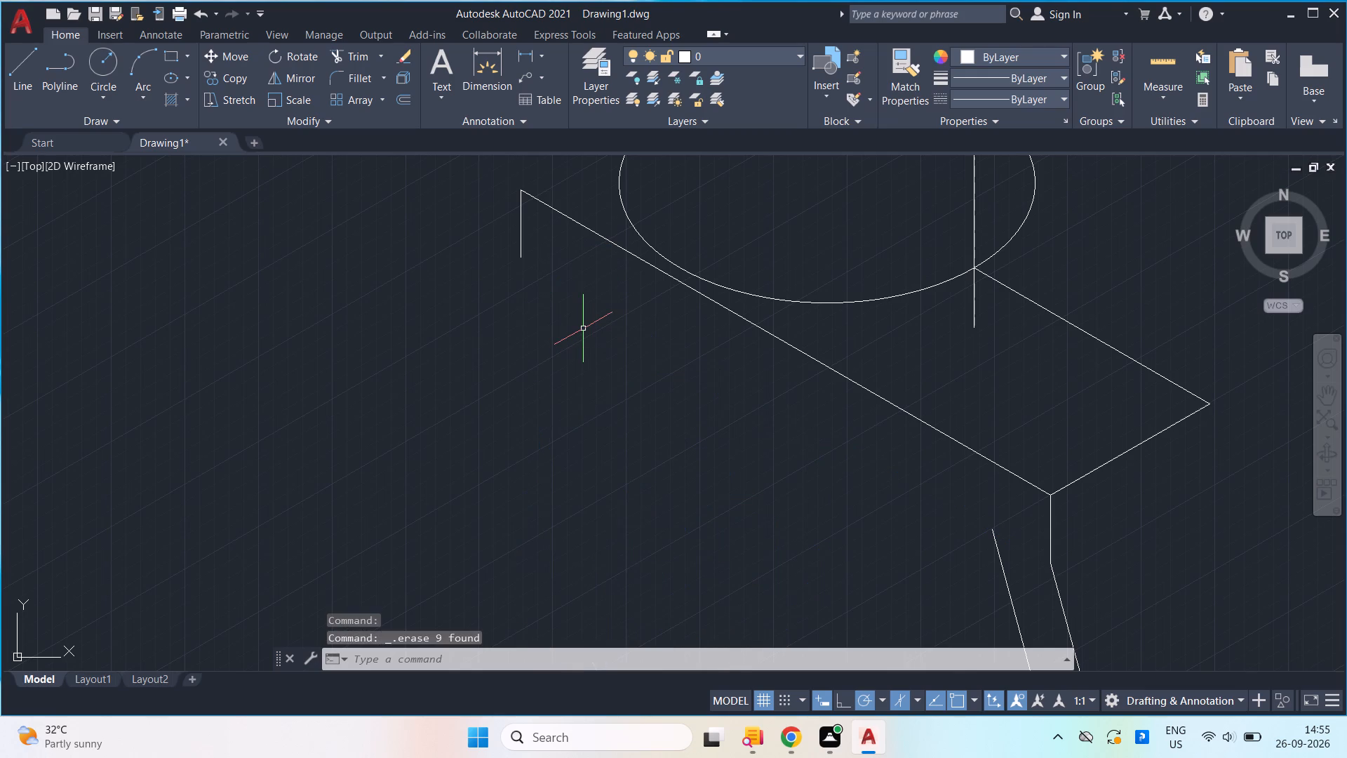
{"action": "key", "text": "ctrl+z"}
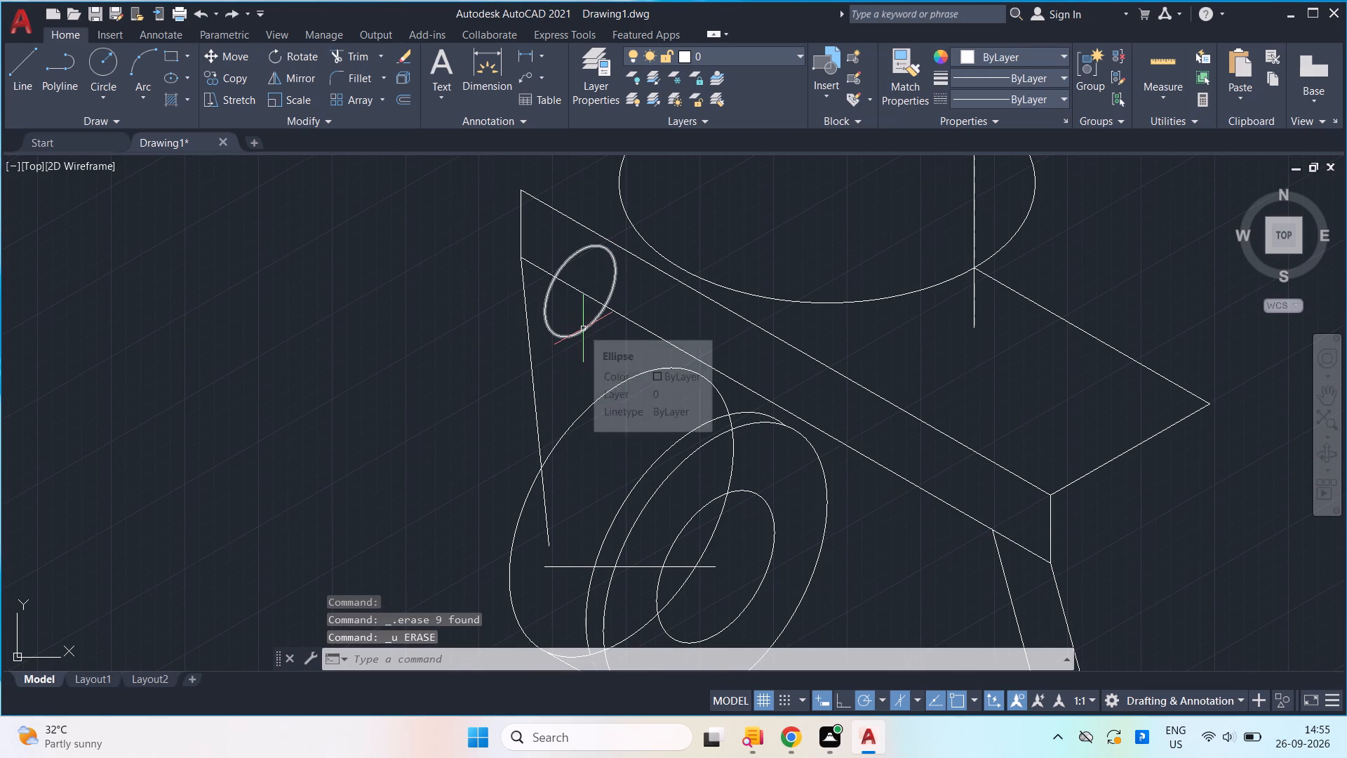
Erase the farther boss with its slanted and horizontal lines, plus the small isocircle at the plate's end, keeping the plate's lower edge.
{"action": "scroll", "coordinate": [632, 531], "scroll_direction": "down", "scroll_amount": 1}
{"action": "middle_click_drag", "start_coordinate": [715, 558], "coordinate": [744, 517]}
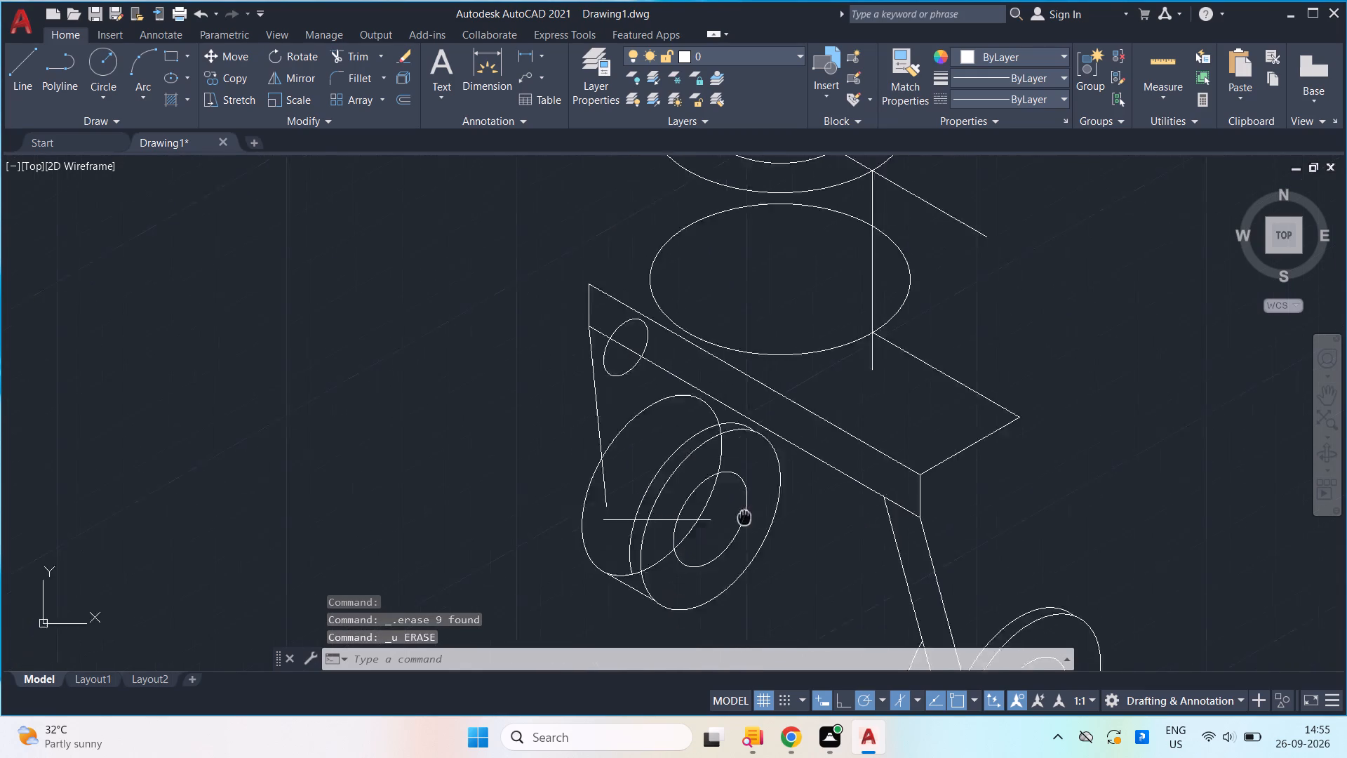
{"action": "middle_click_drag", "start_coordinate": [744, 517], "coordinate": [779, 460]}
{"action": "left_click_drag", "start_coordinate": [738, 558], "coordinate": [723, 540]}
{"action": "left_click", "coordinate": [598, 412]}
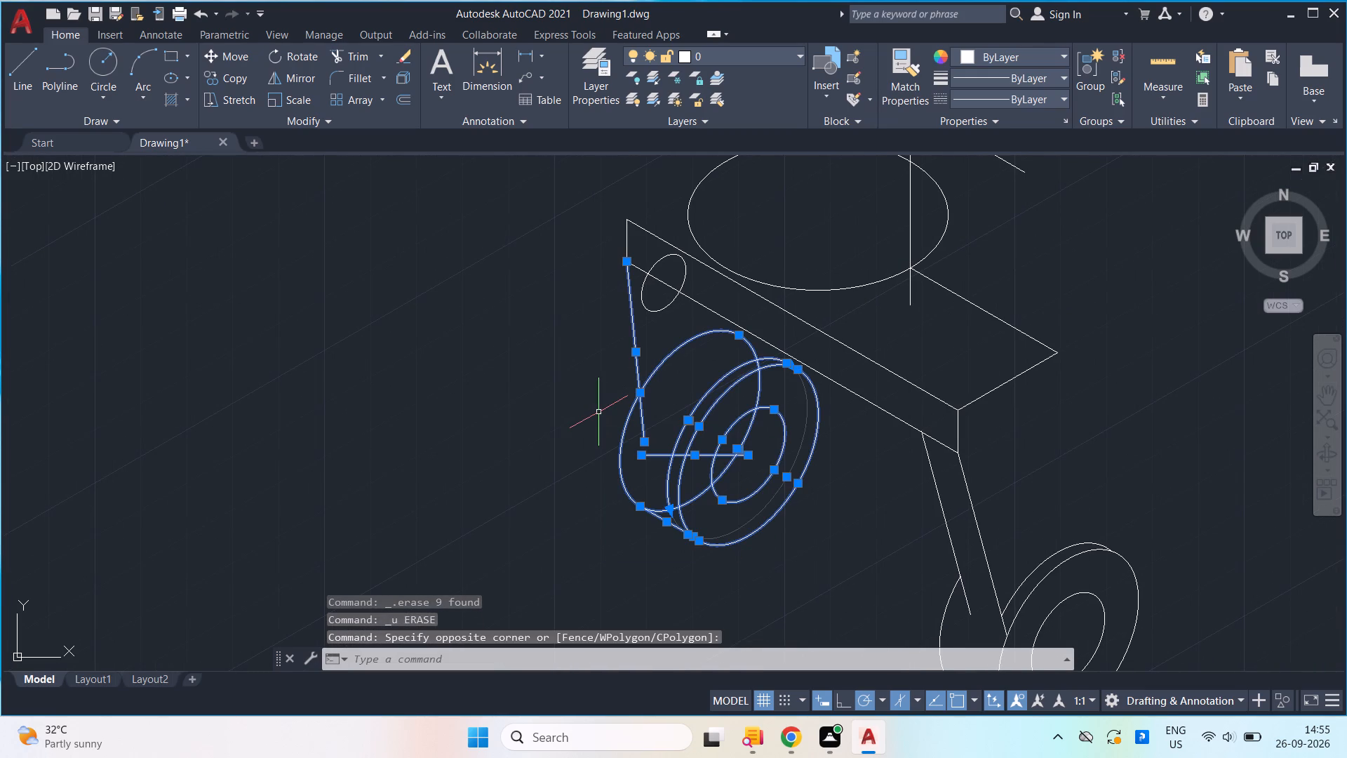
{"action": "key", "text": "Delete"}
{"action": "left_click", "coordinate": [666, 368]}
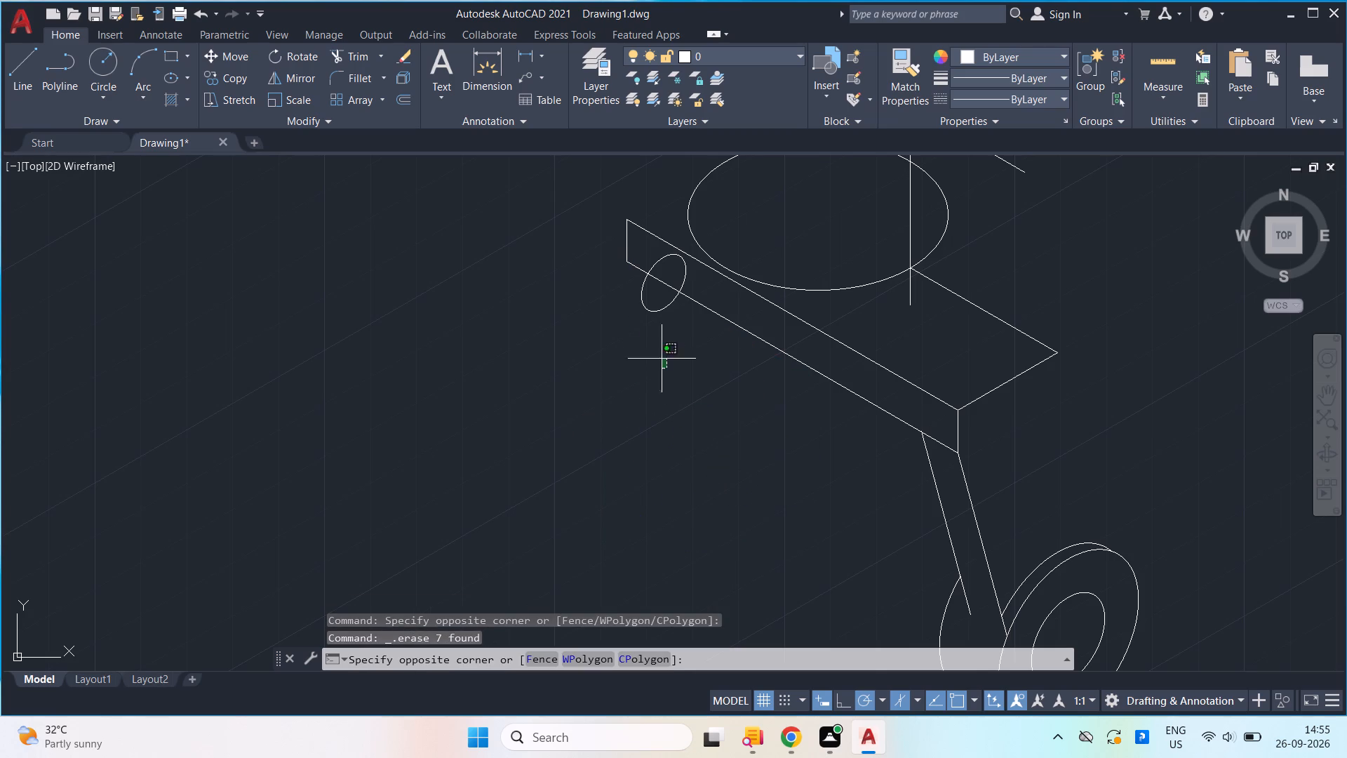
{"action": "left_click", "coordinate": [630, 310]}
{"action": "key", "text": "Delete"}
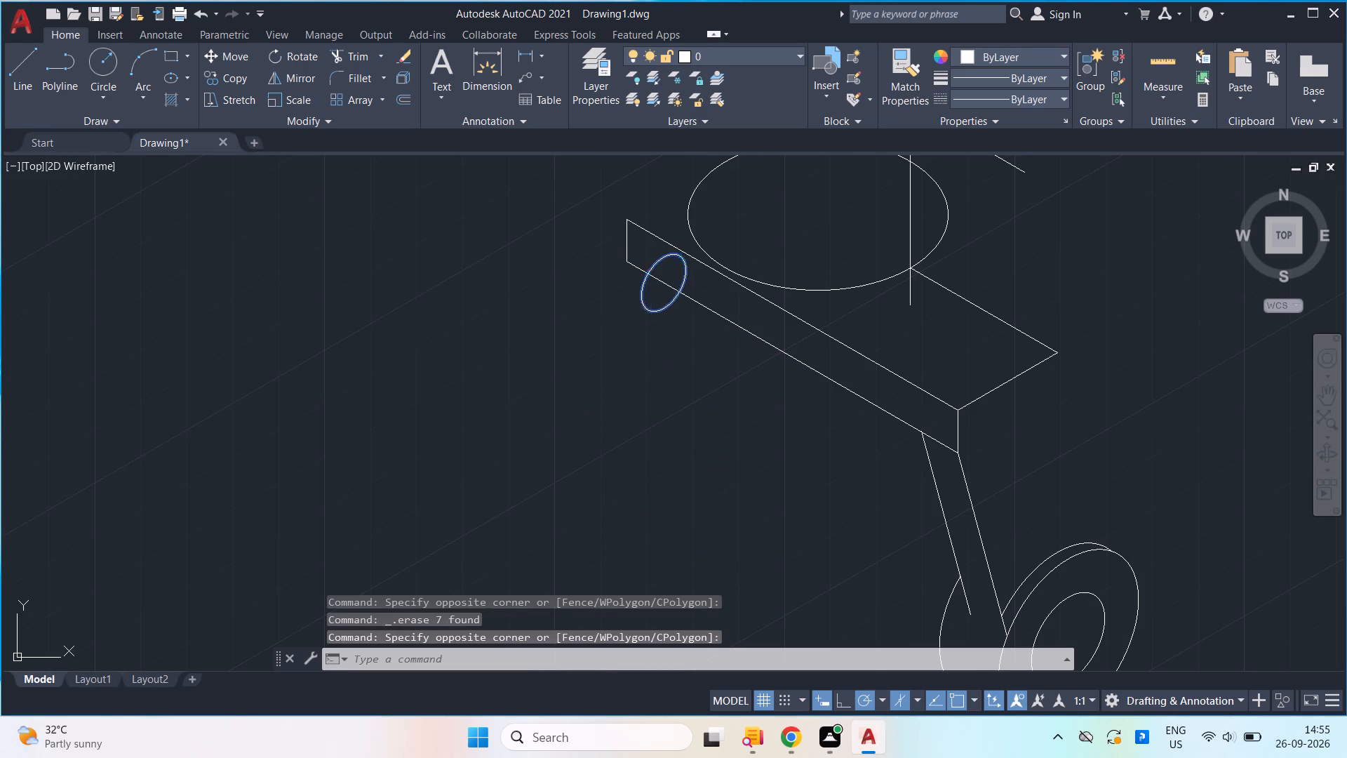
Copy the nearer boss and its two slanted edges from the inner slanted edge's top endpoint to the plate's far lower corner.
{"action": "scroll", "coordinate": [625, 307], "scroll_direction": "down", "scroll_amount": 2}
{"action": "scroll", "coordinate": [811, 528], "scroll_direction": "up", "scroll_amount": 2}
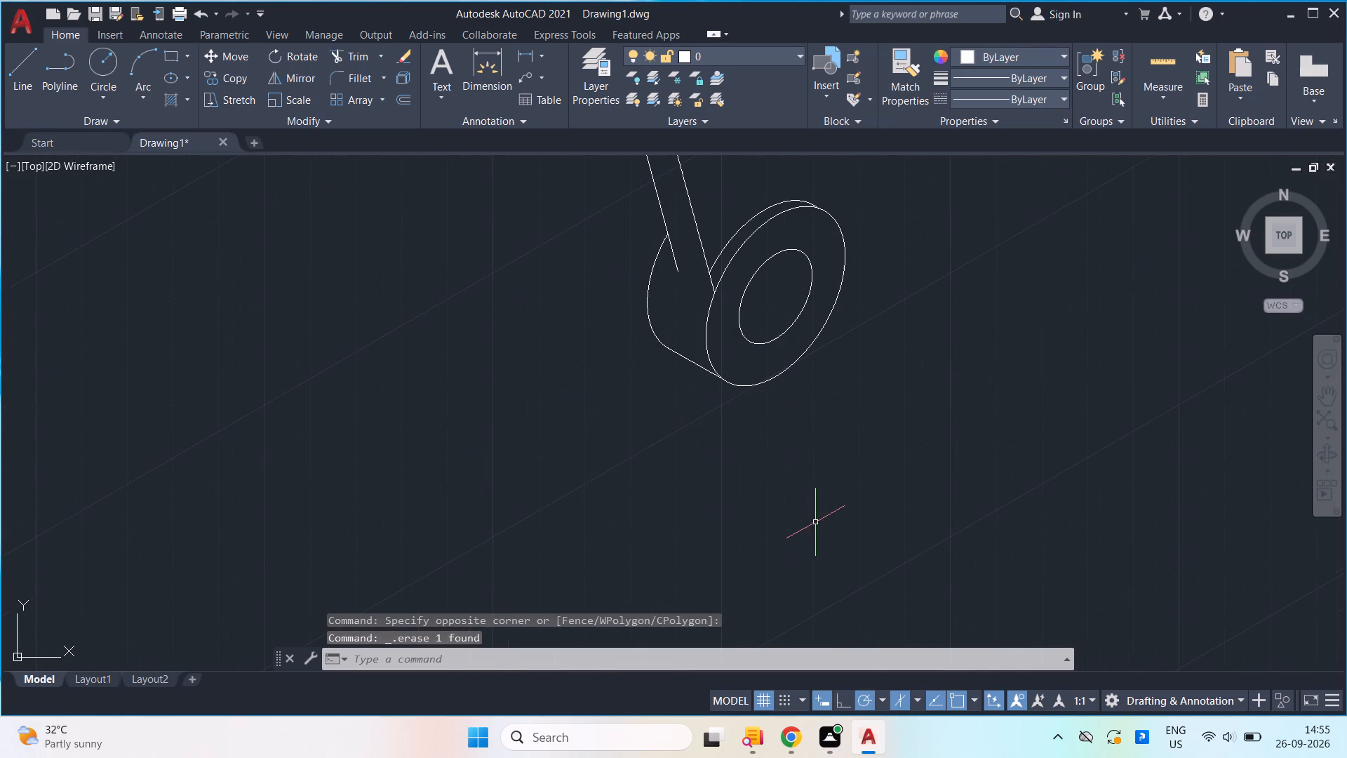
{"action": "left_click_drag", "start_coordinate": [815, 522], "coordinate": [784, 474]}
{"action": "left_click", "coordinate": [604, 199]}
{"action": "scroll", "coordinate": [629, 284], "scroll_direction": "down", "scroll_amount": 2}
{"action": "middle_click_drag", "start_coordinate": [629, 284], "coordinate": [650, 469]}
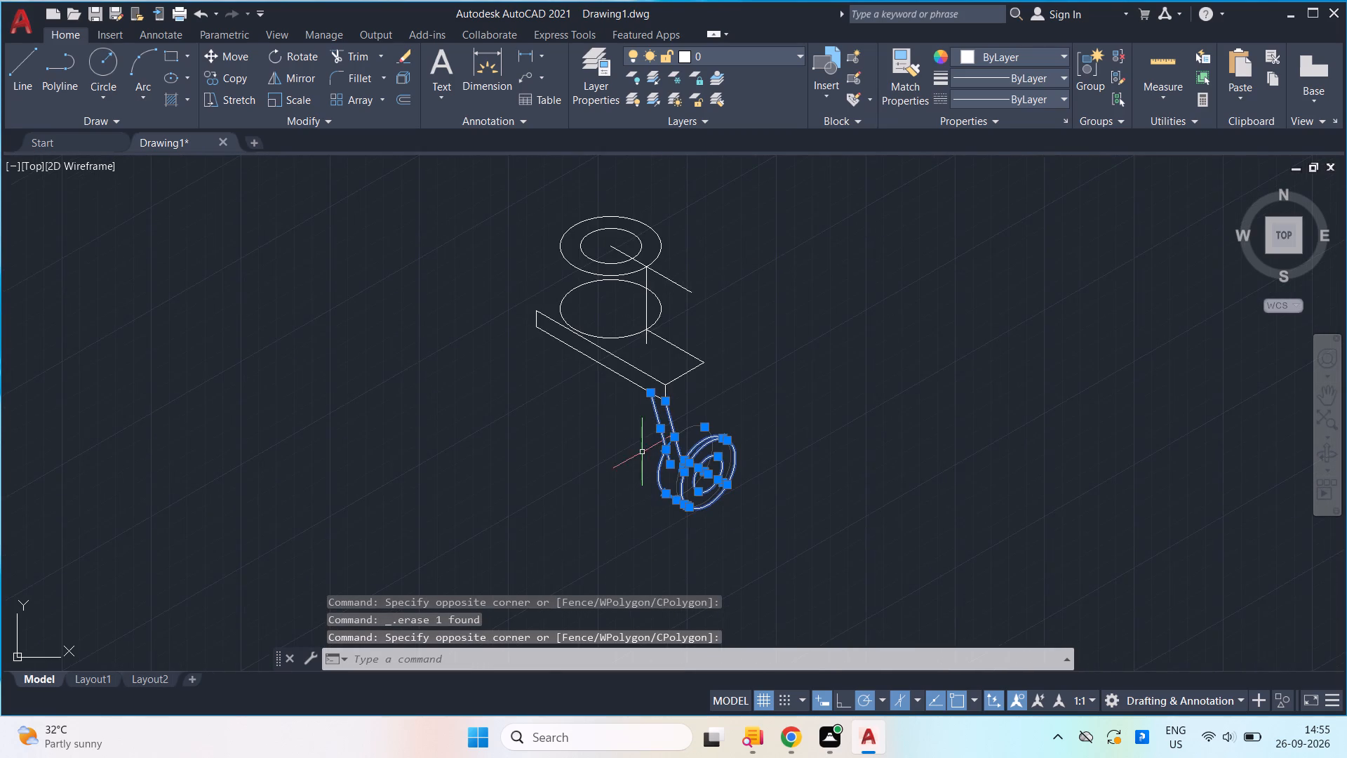
{"action": "scroll", "coordinate": [629, 399], "scroll_direction": "up", "scroll_amount": 2}
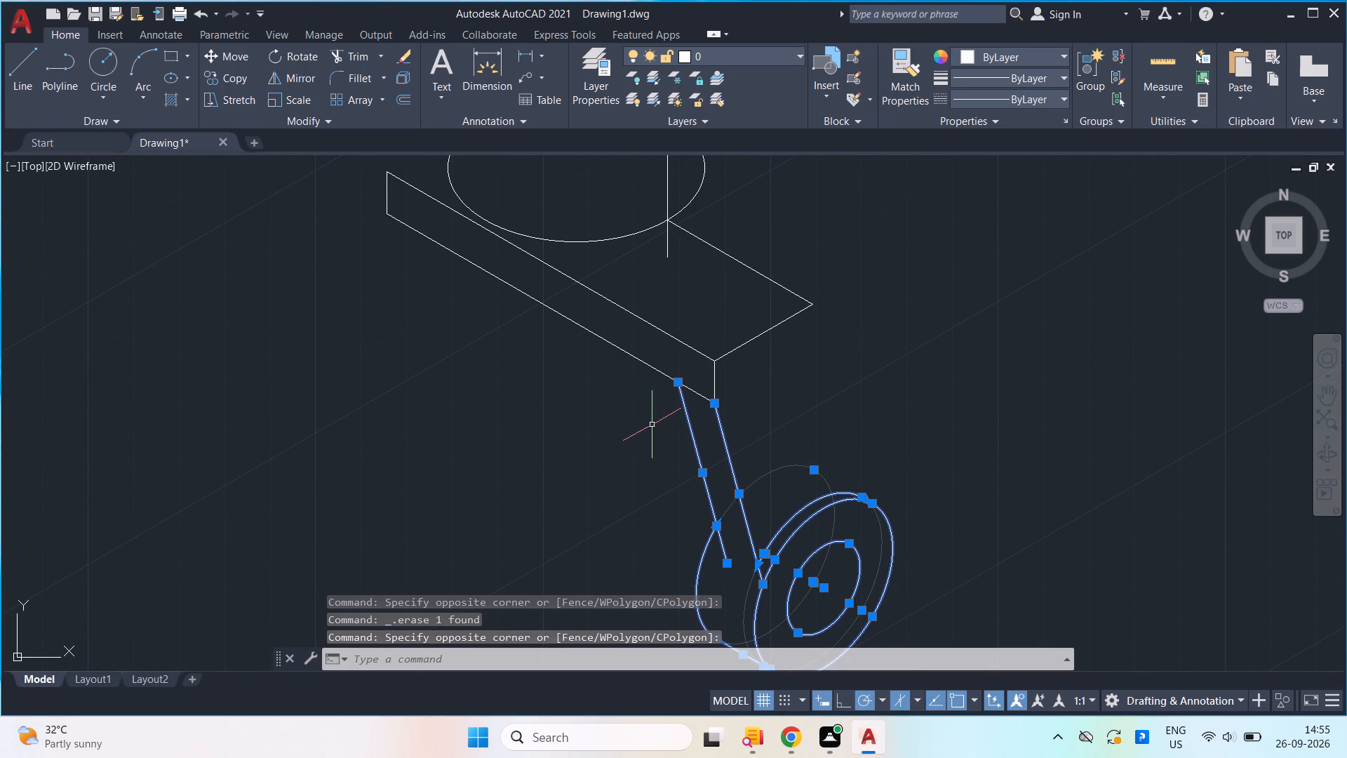
{"action": "type", "text": "co"}
{"action": "key", "text": "Return"}
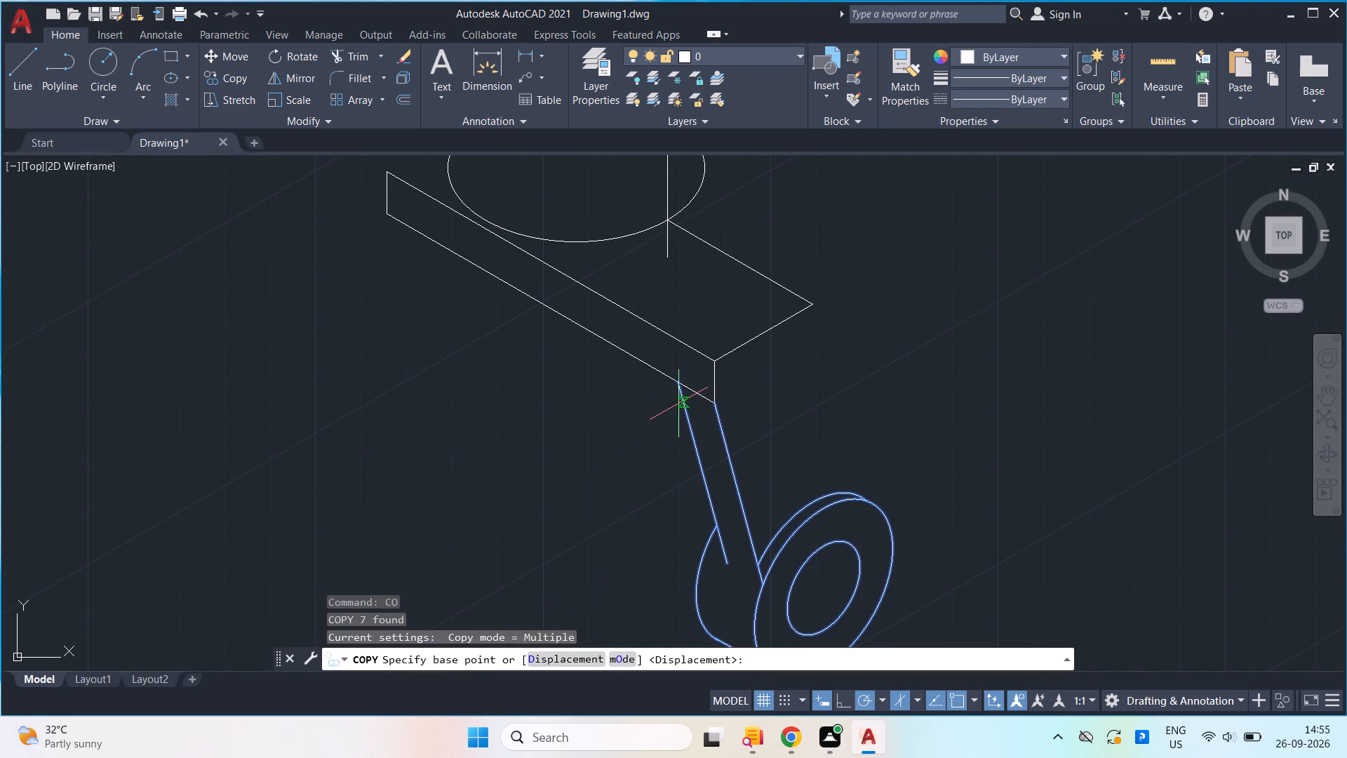
{"action": "left_click", "coordinate": [681, 383]}
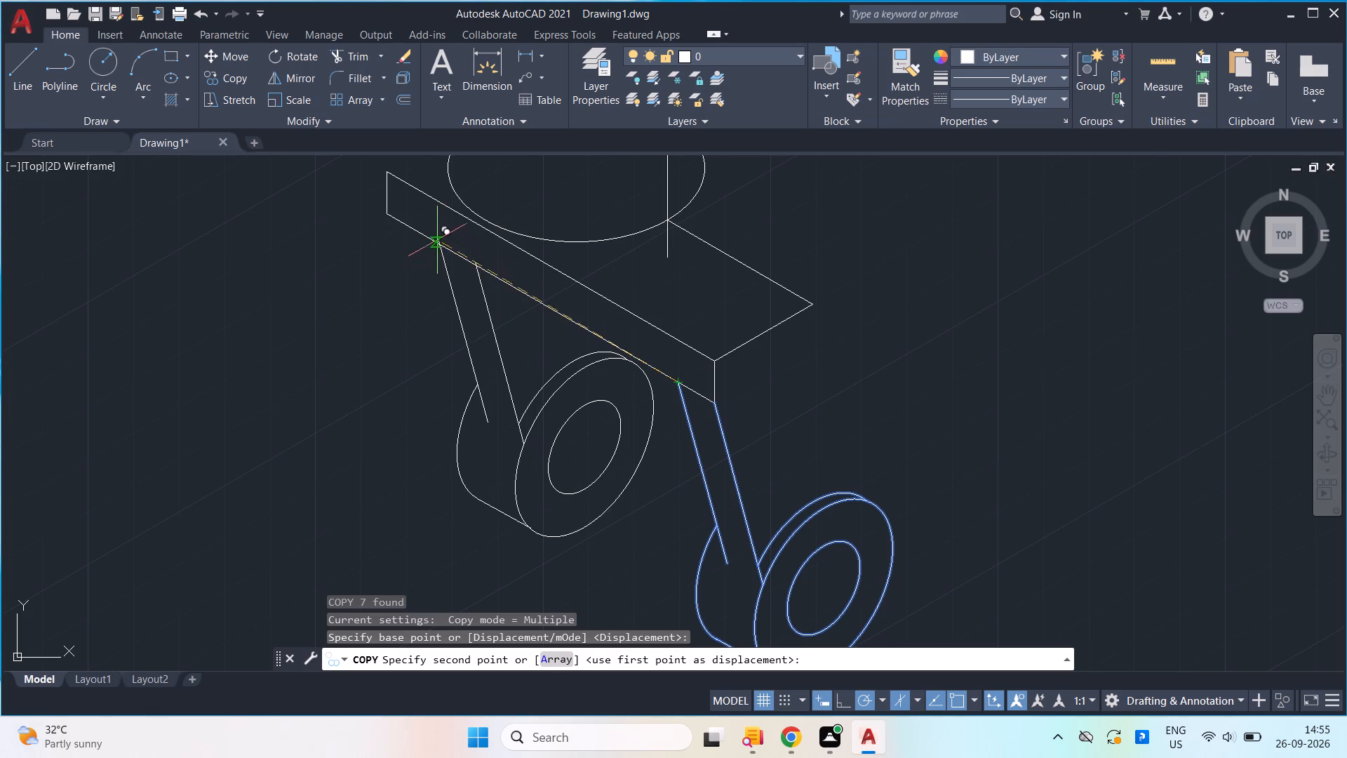
{"action": "left_click", "coordinate": [384, 214]}
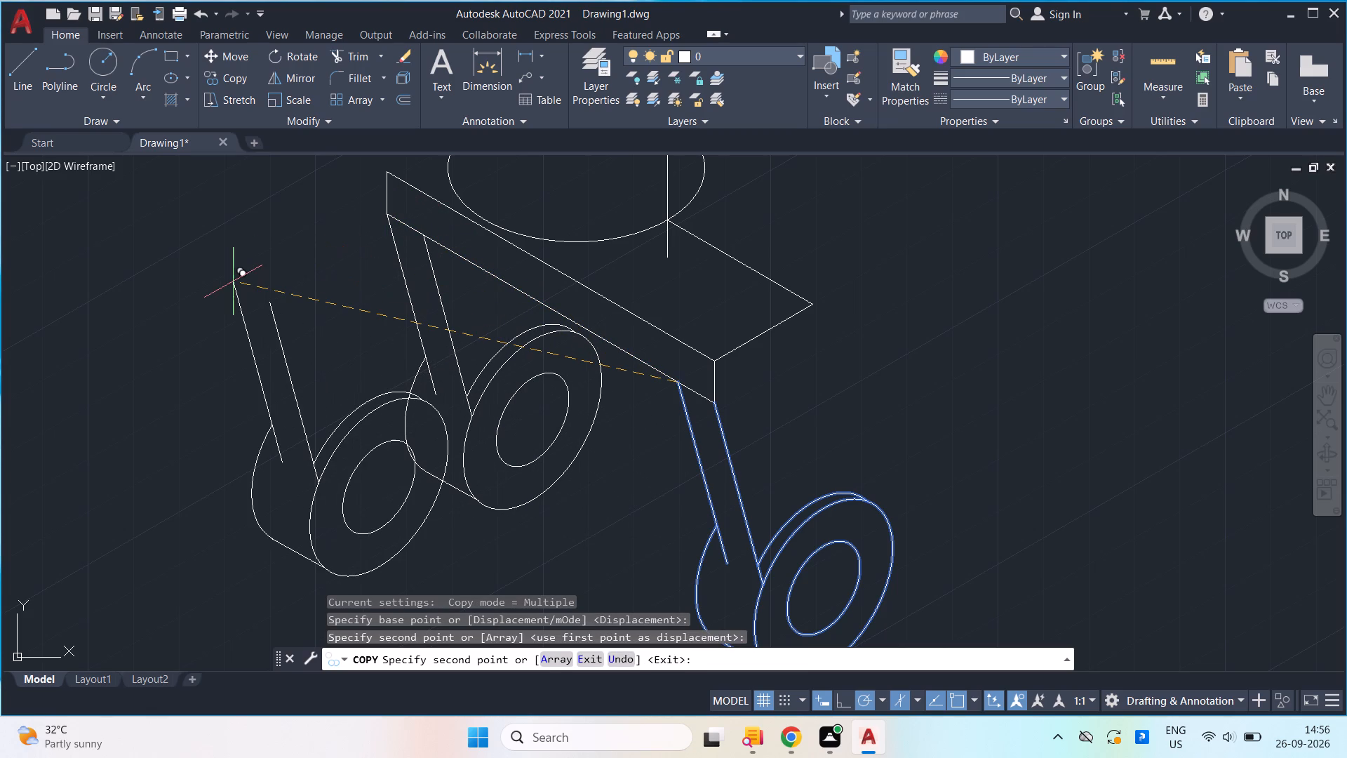
{"action": "key", "text": "space"}
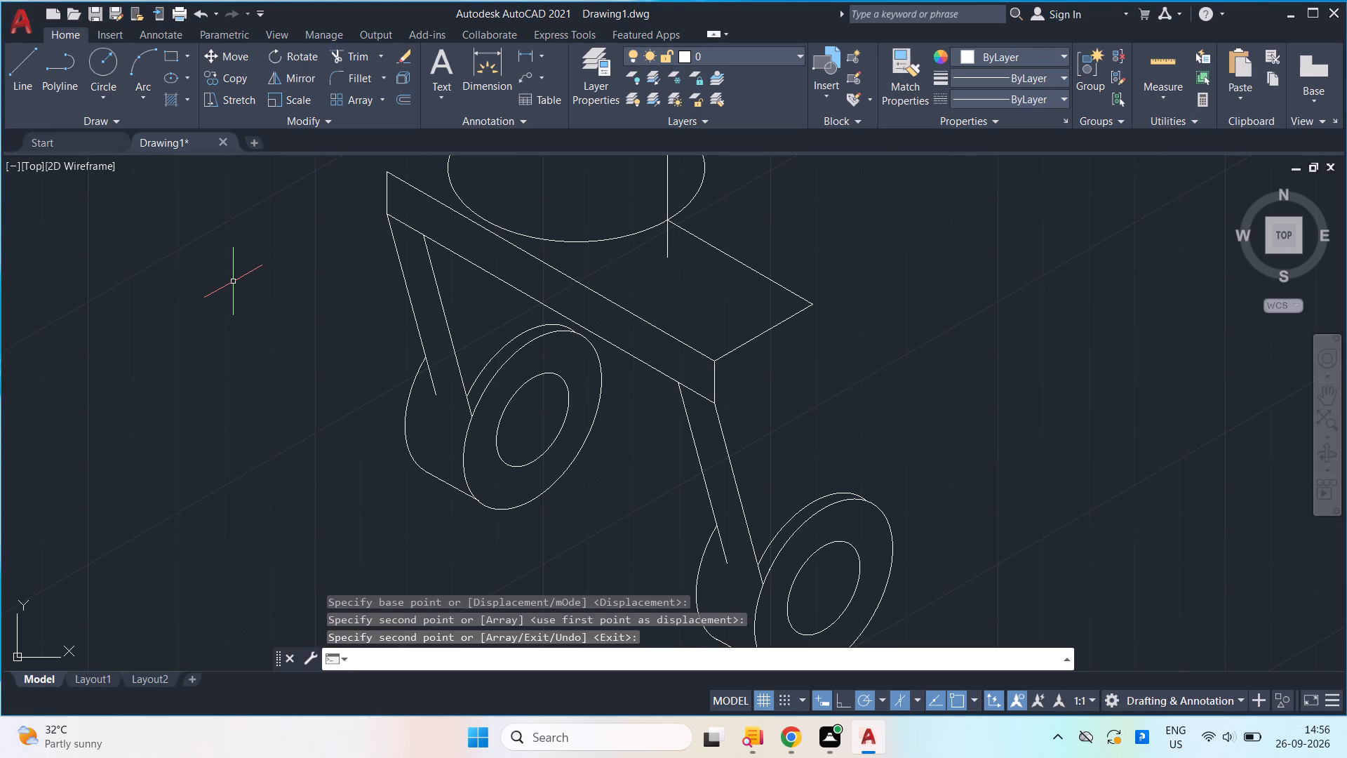
Erase the vertical construction line beside the cylinder and the slanted construction line from the top circles' centre.
{"action": "scroll", "coordinate": [304, 330], "scroll_direction": "down", "scroll_amount": 1}
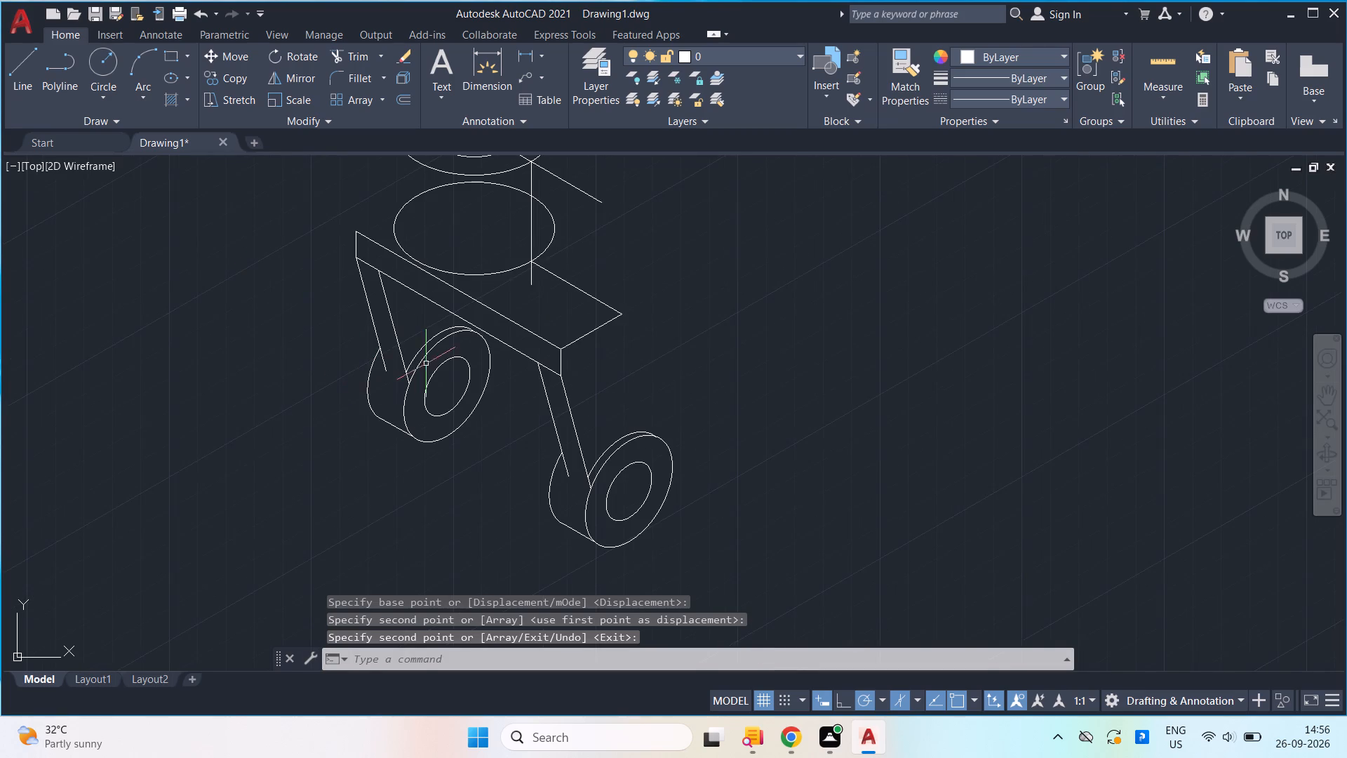
{"action": "scroll", "coordinate": [440, 363], "scroll_direction": "down", "scroll_amount": 1}
{"action": "scroll", "coordinate": [498, 331], "scroll_direction": "up", "scroll_amount": 1}
{"action": "middle_click_drag", "start_coordinate": [498, 331], "coordinate": [460, 454]}
{"action": "left_click", "coordinate": [464, 364]}
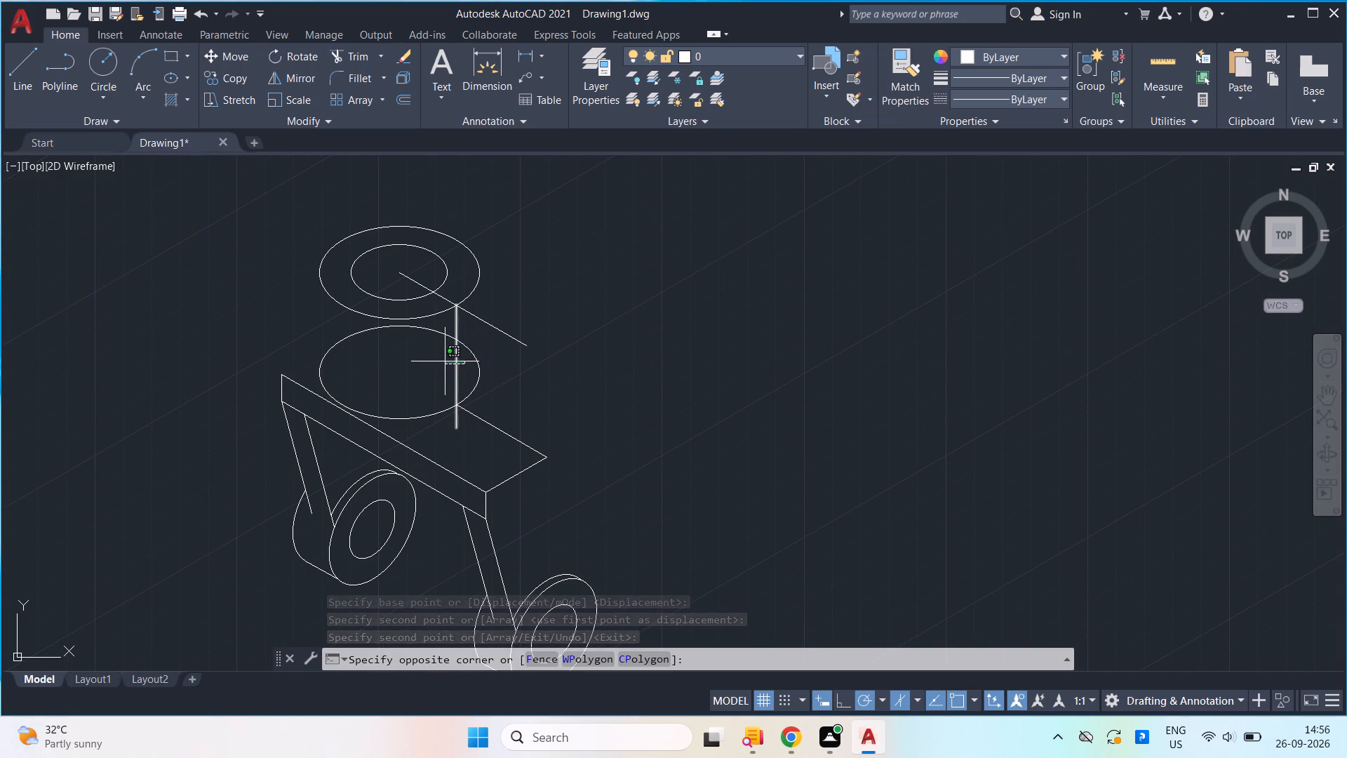
{"action": "left_click", "coordinate": [445, 361]}
{"action": "left_click", "coordinate": [518, 360]}
{"action": "left_click", "coordinate": [507, 328]}
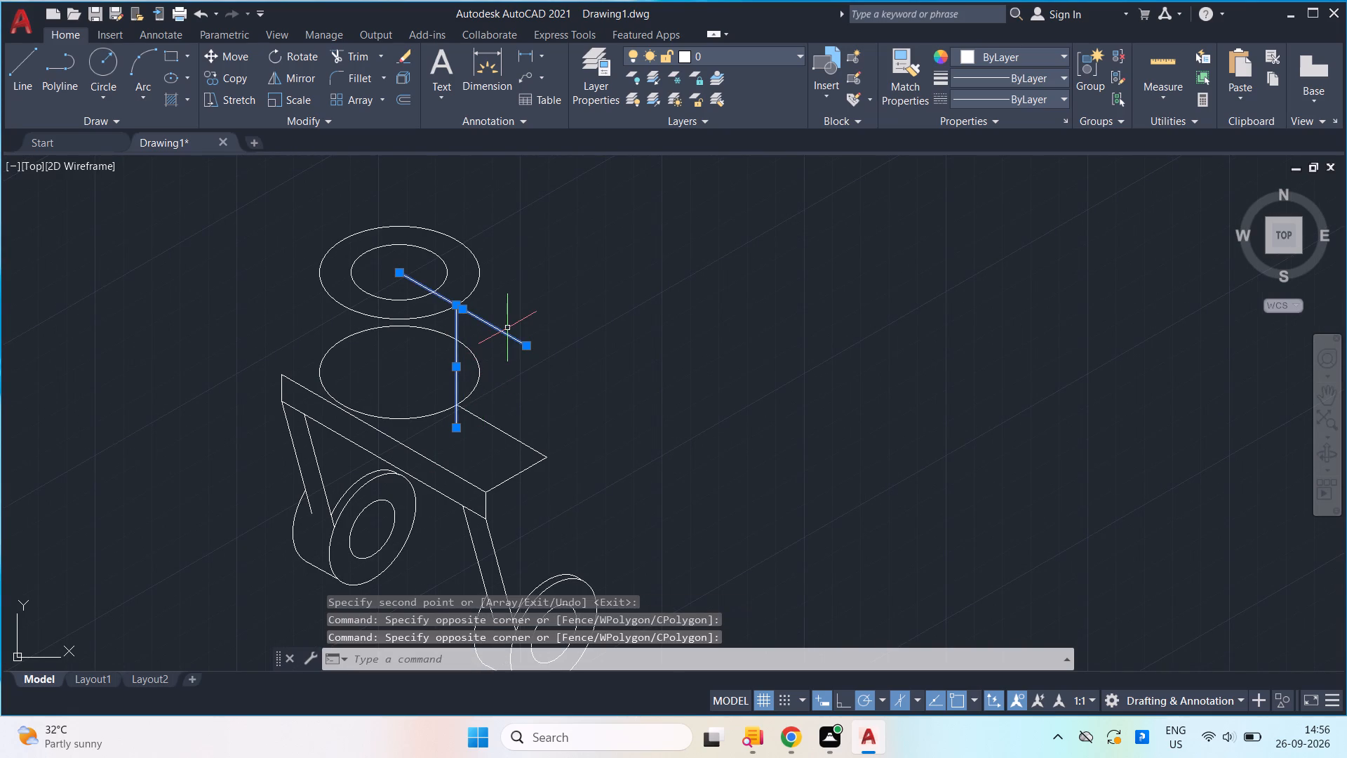
{"action": "key", "text": "Delete"}
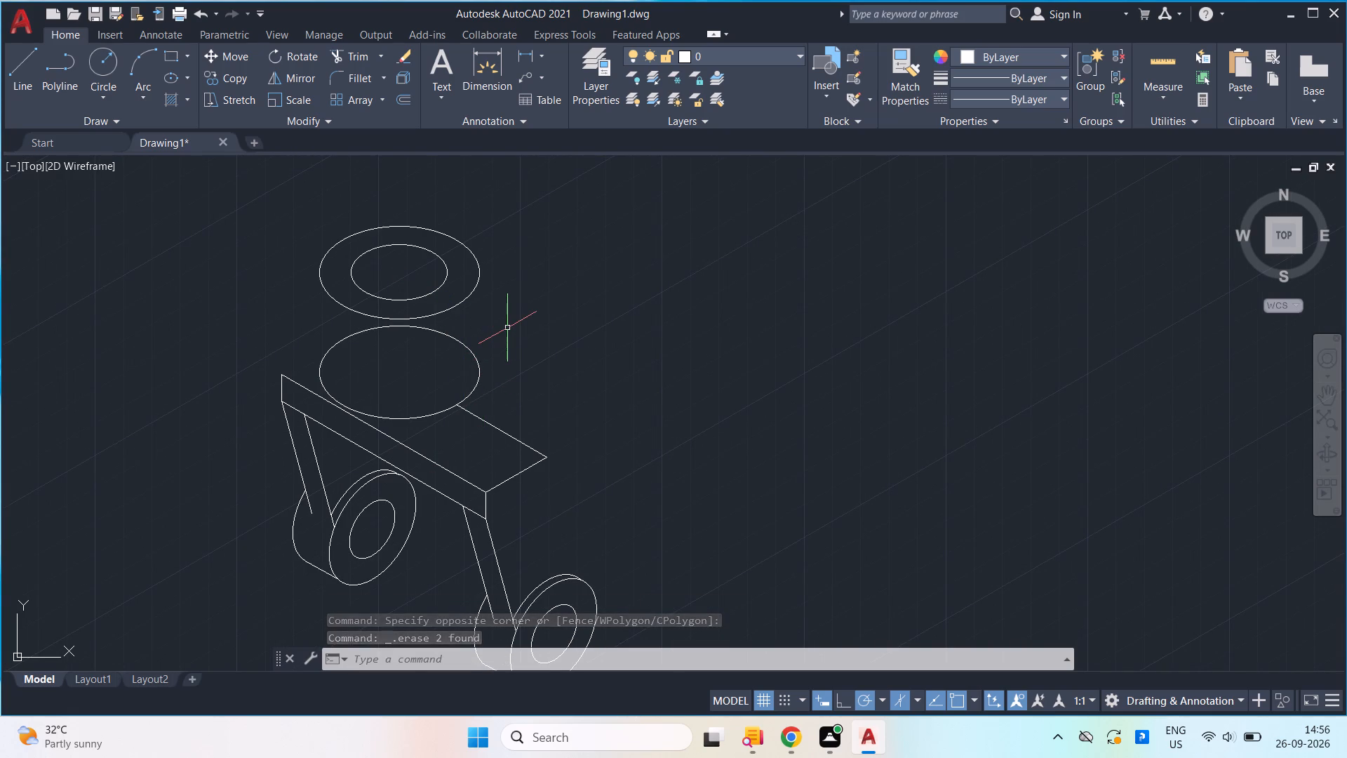
Draw a vertical line joining the outer quadrants of the cylinder's lower and upper large isocircles, on the side nearer the first boss.
{"action": "key", "text": "l"}
{"action": "key", "text": "Return"}
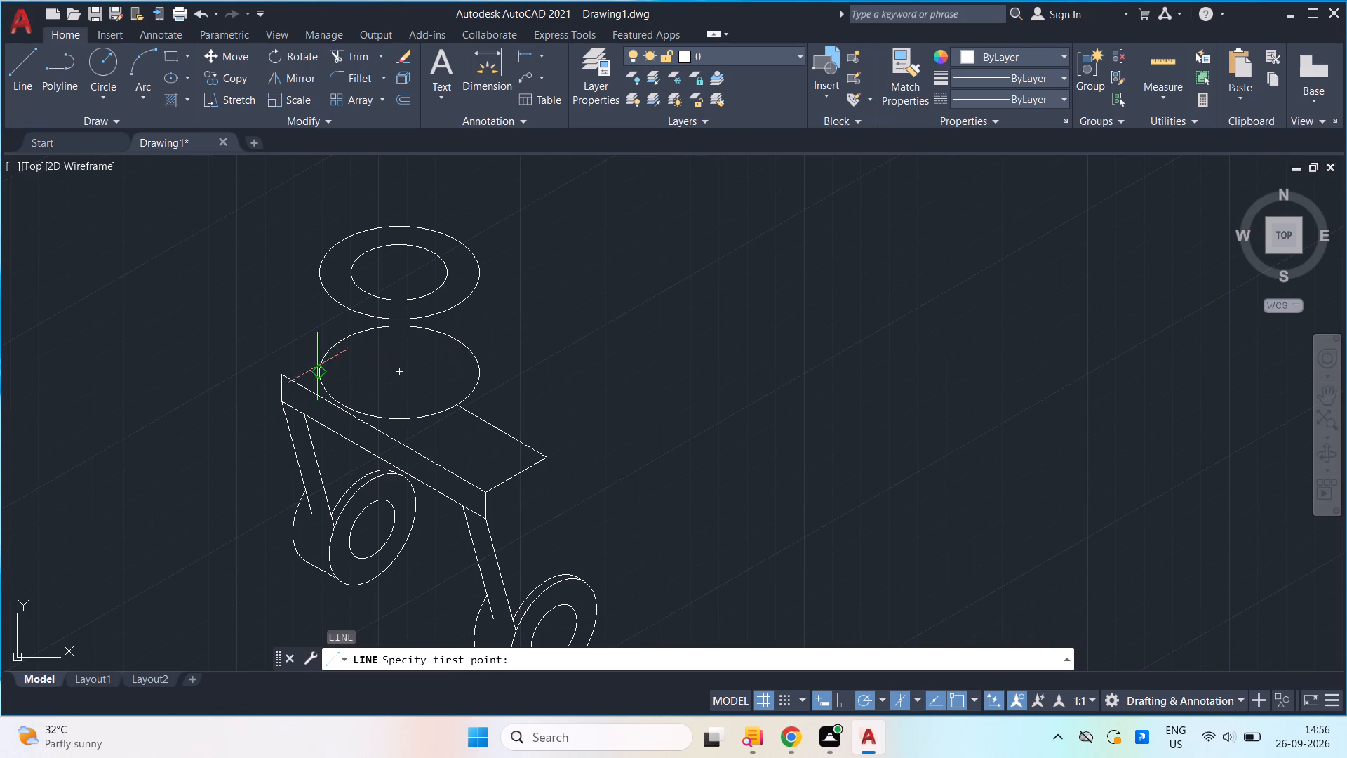
{"action": "left_click", "coordinate": [315, 373]}
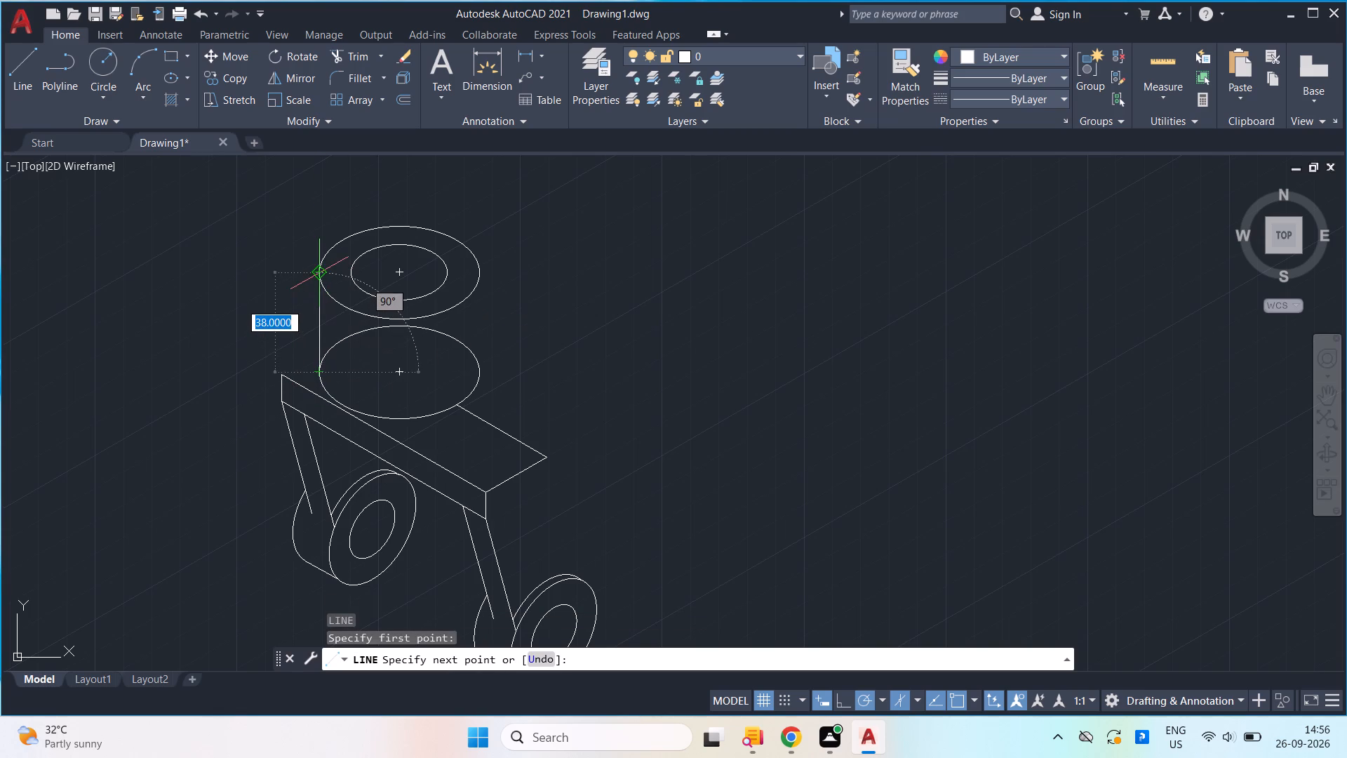
{"action": "left_click", "coordinate": [321, 275]}
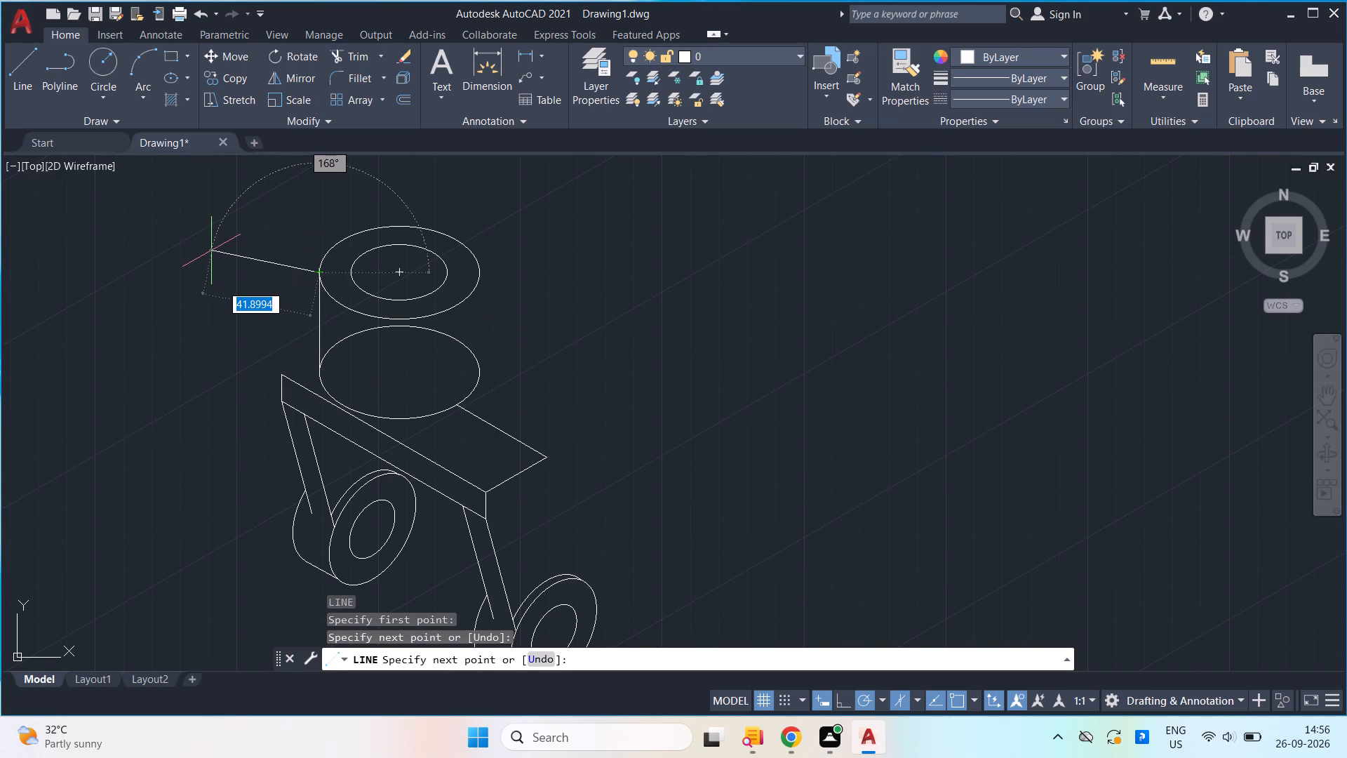
{"action": "key", "text": "space"}
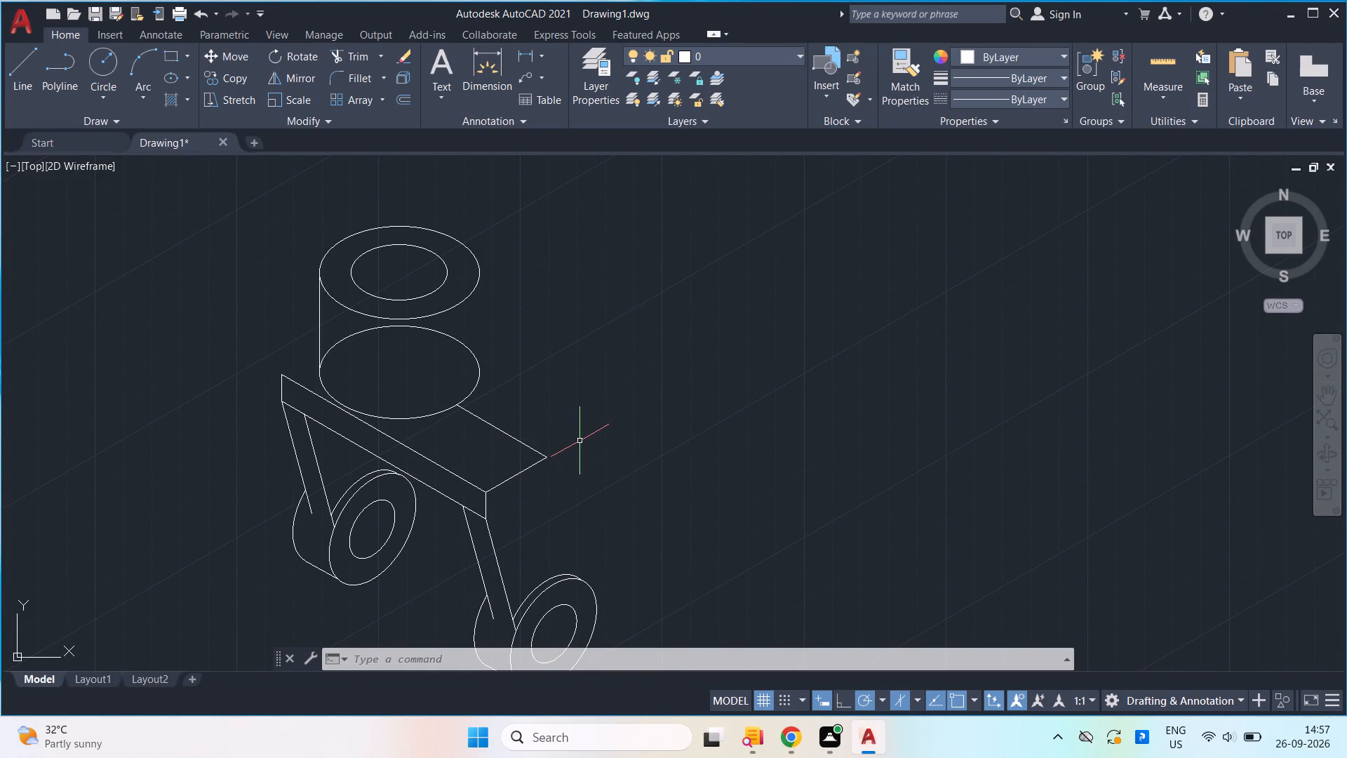
Draw a 12-unit line from the plate's far upper corner at 330°, extending the plate's long upper edge outward.
{"action": "key", "text": "l"}
{"action": "key", "text": "Return"}
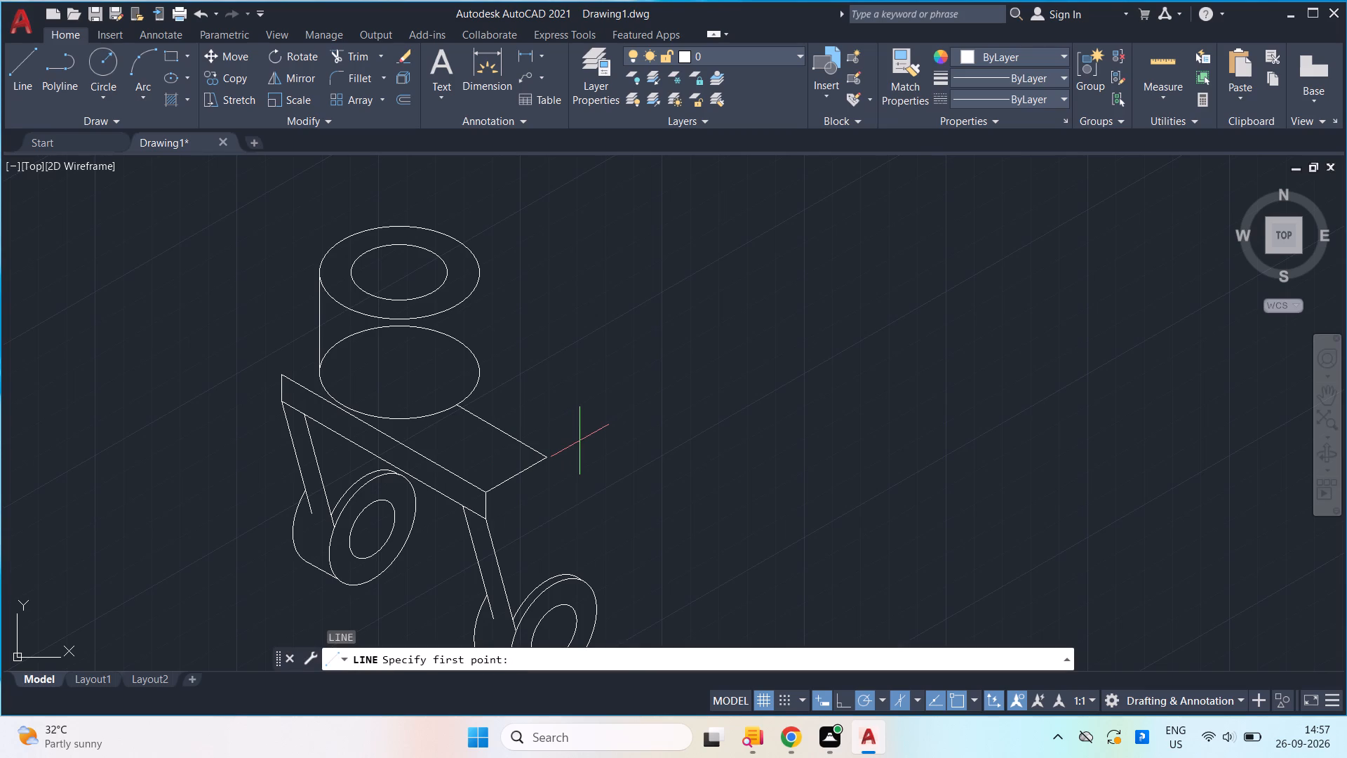
{"action": "left_click", "coordinate": [554, 458]}
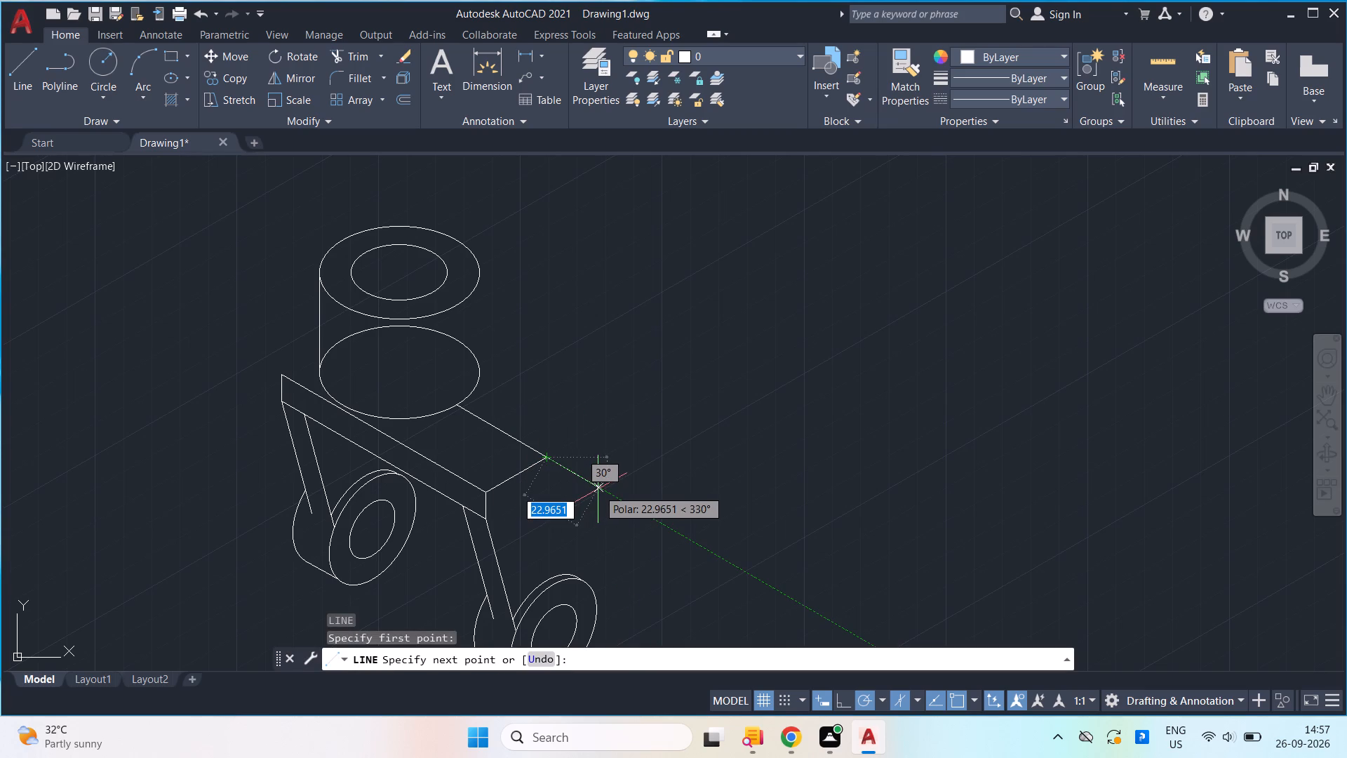
{"action": "type", "text": "12"}
{"action": "key", "text": "Return"}
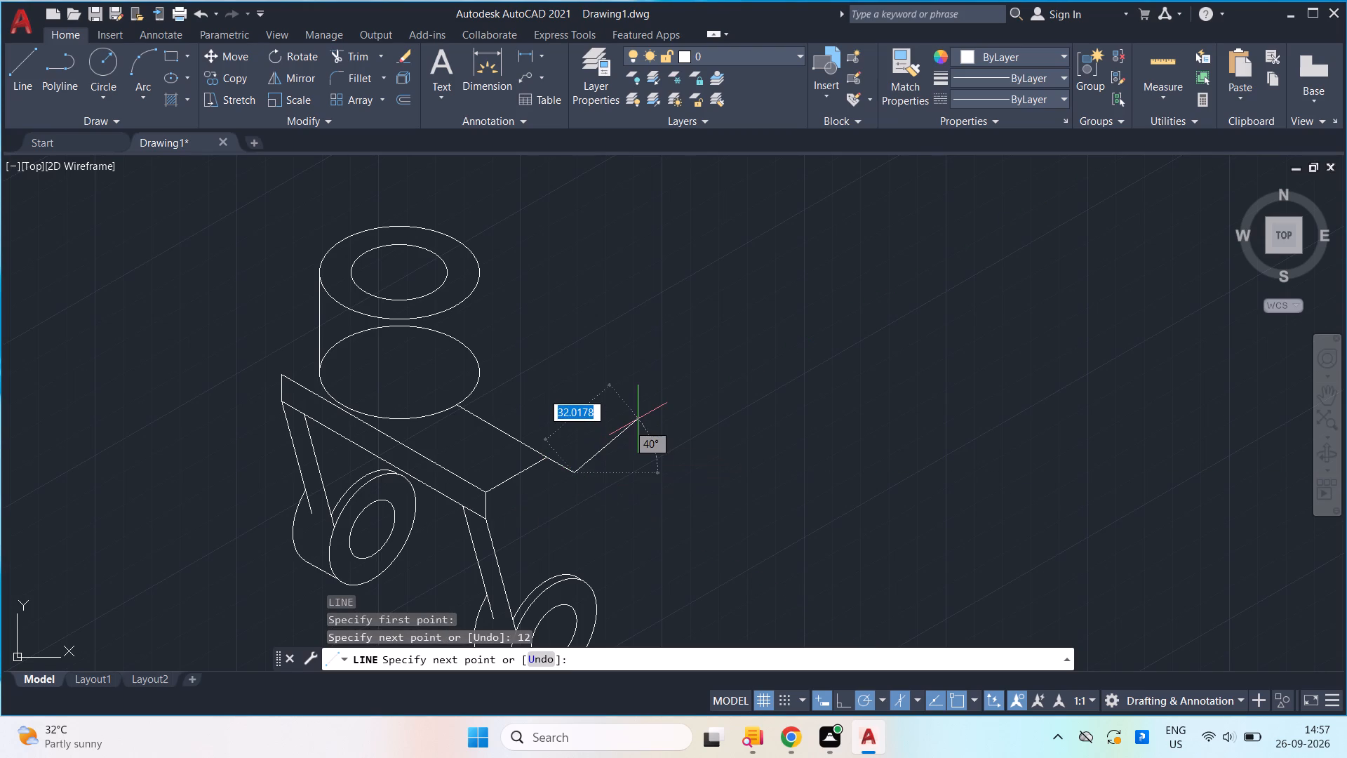
{"action": "key", "text": "space"}
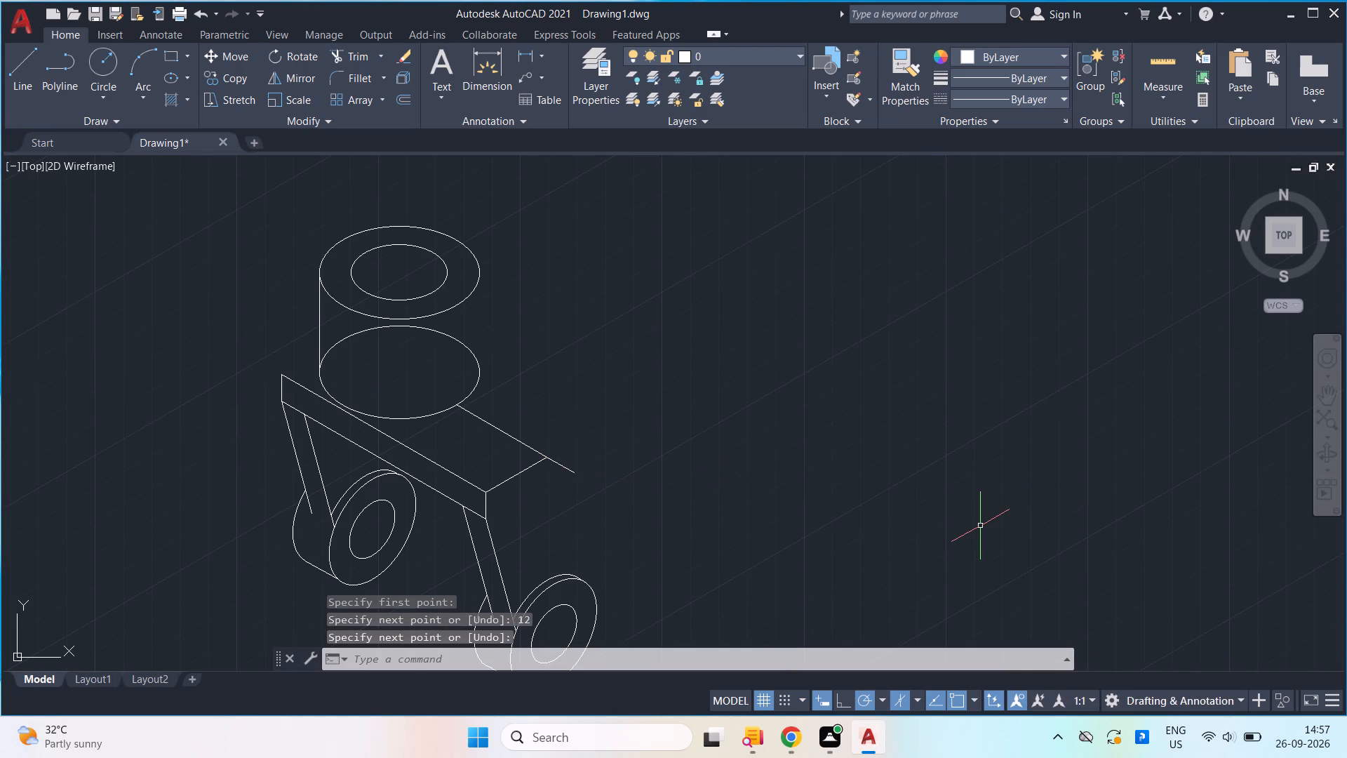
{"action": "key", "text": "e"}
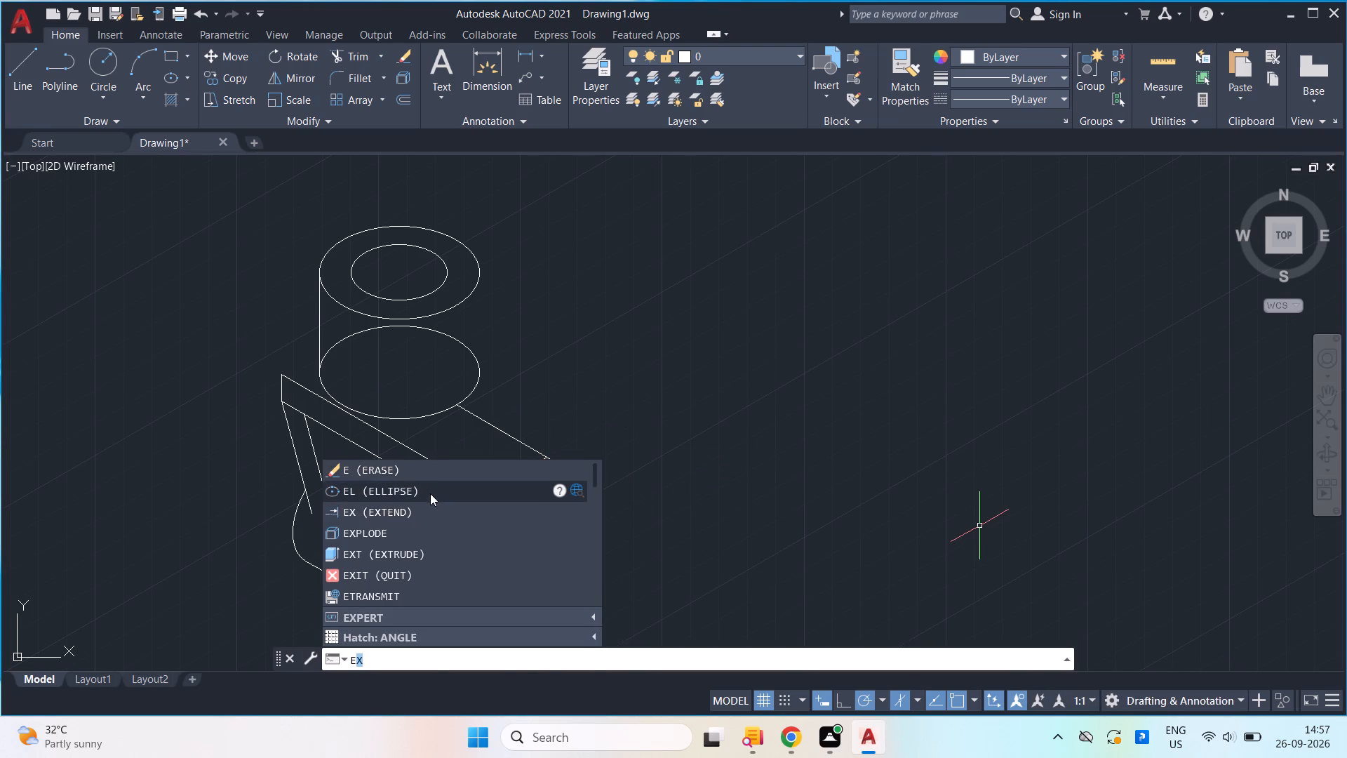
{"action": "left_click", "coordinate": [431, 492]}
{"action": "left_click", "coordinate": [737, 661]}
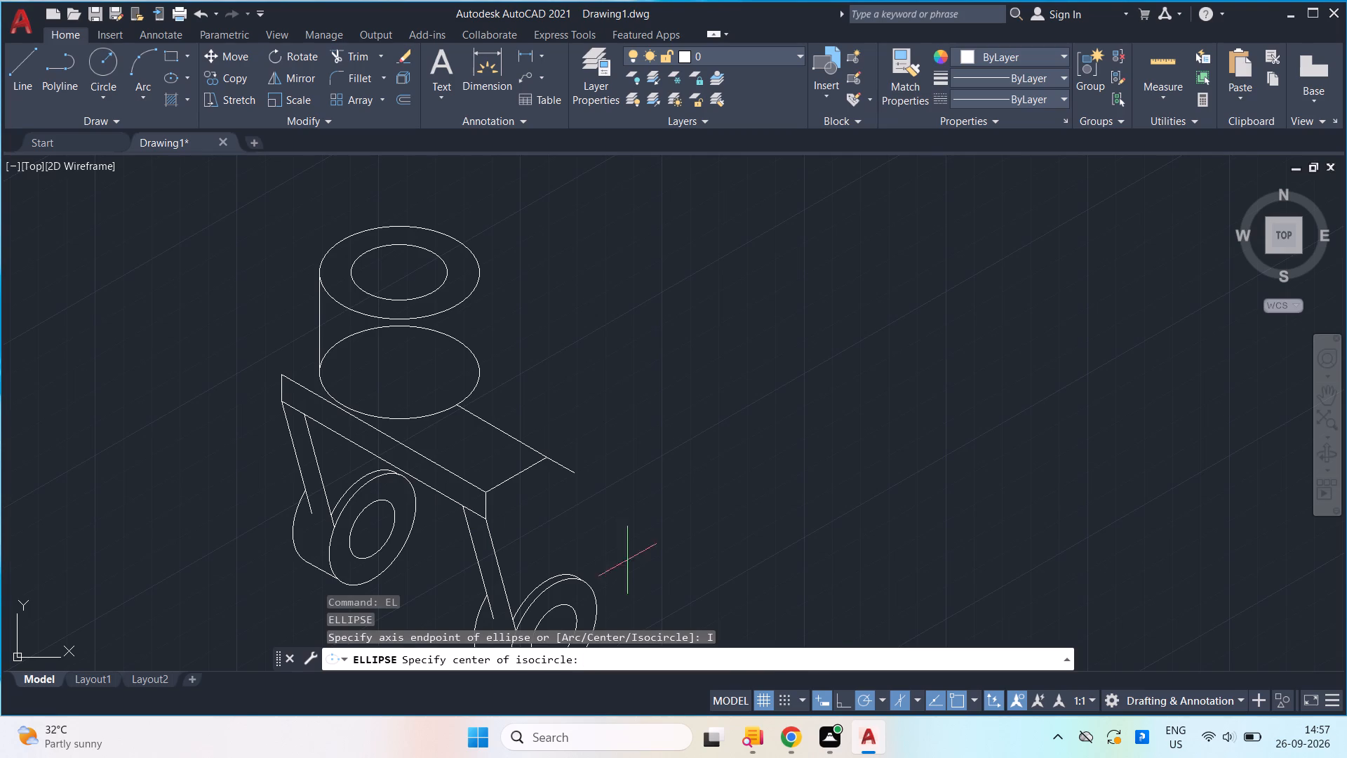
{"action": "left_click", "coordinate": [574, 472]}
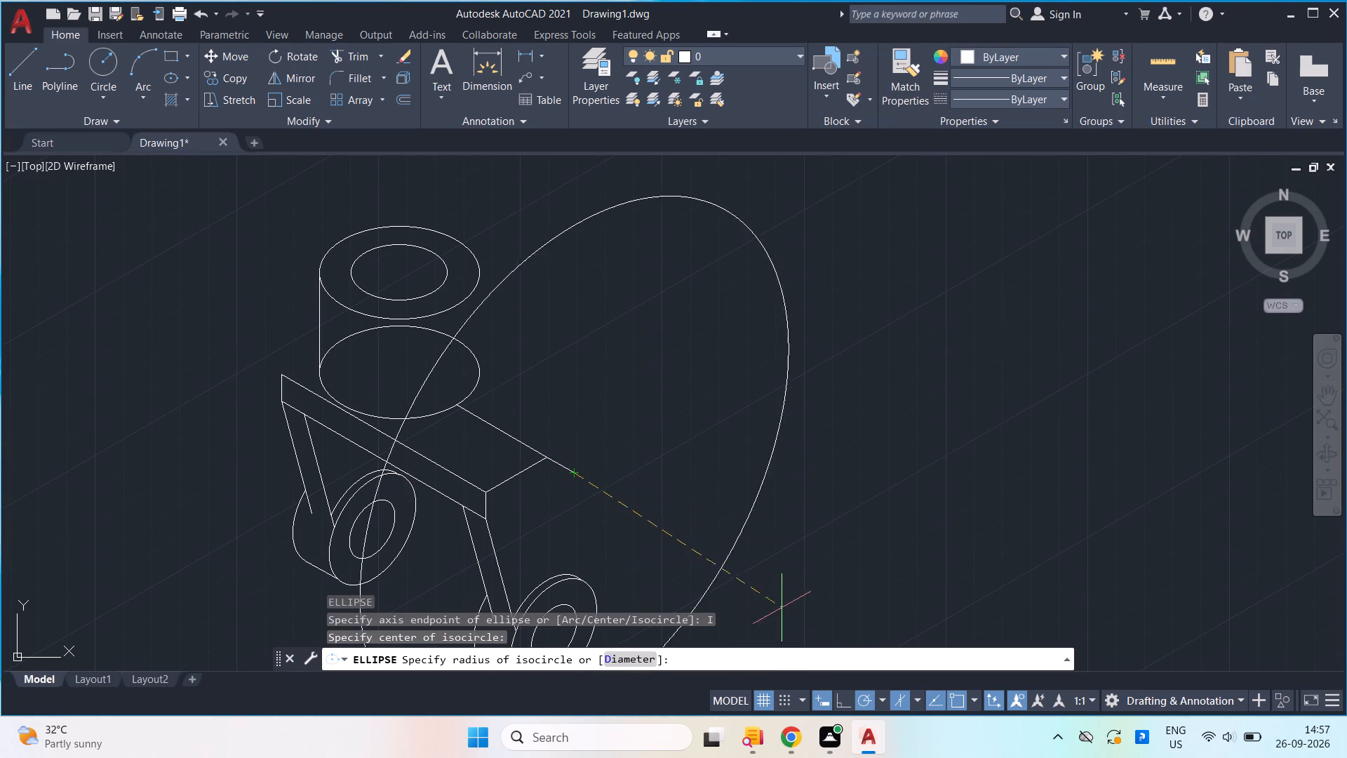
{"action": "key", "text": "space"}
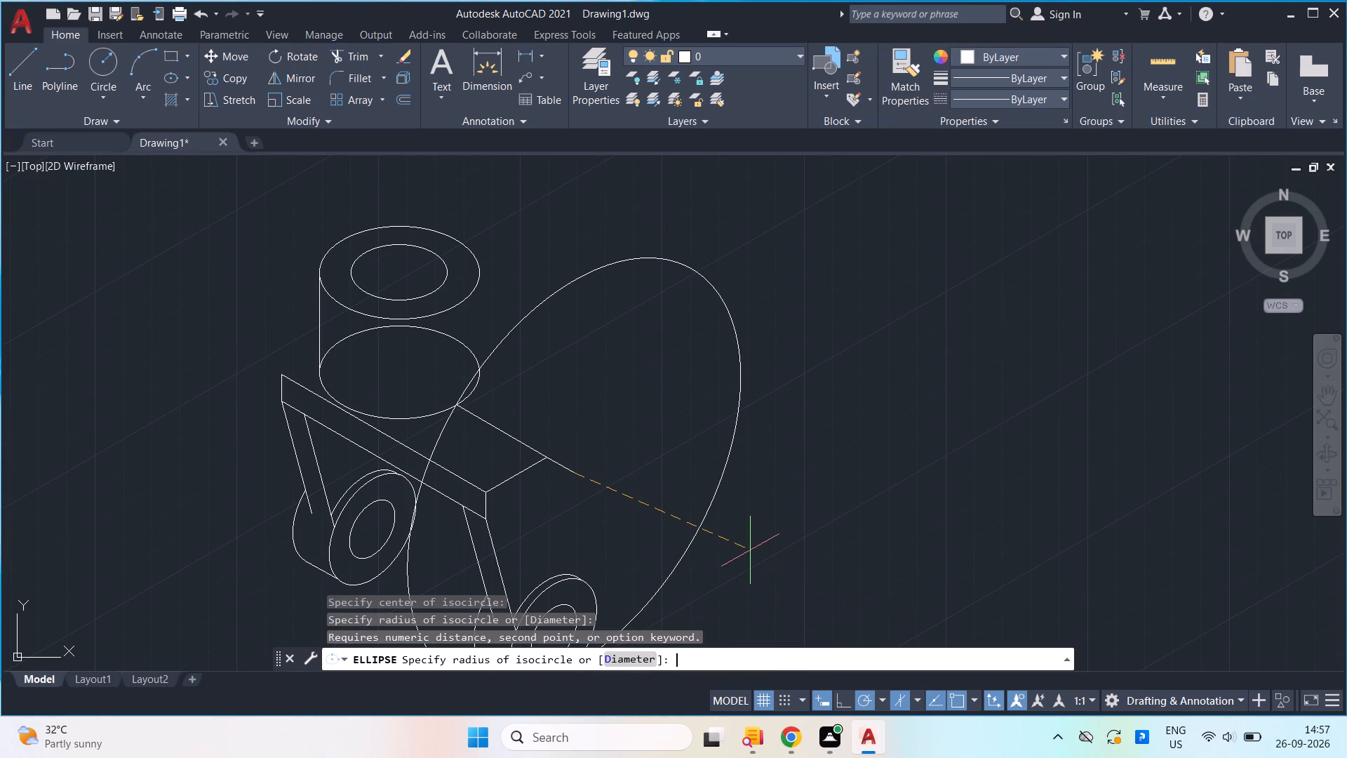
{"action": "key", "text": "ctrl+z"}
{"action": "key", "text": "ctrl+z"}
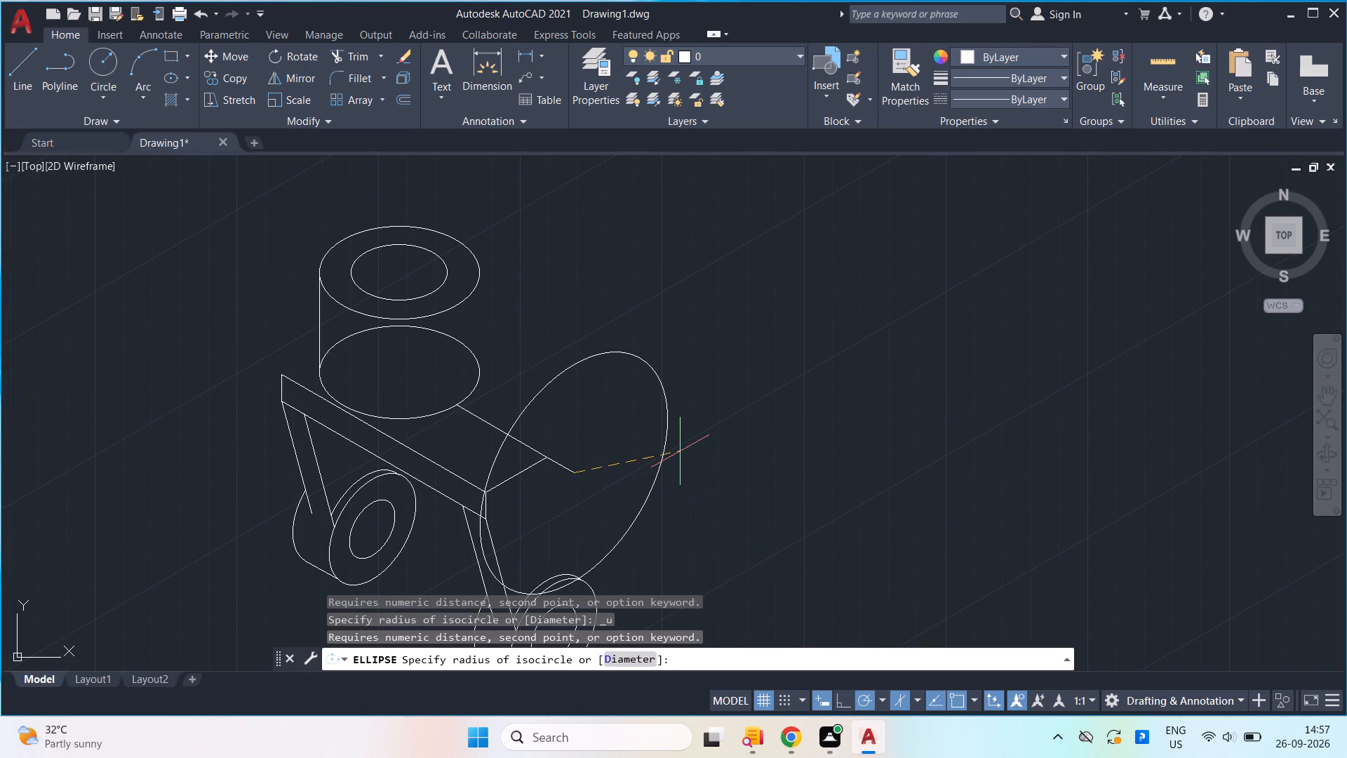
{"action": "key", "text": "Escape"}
Switch the isometric drafting plane to isoplane Top.
{"action": "key", "text": "e"}
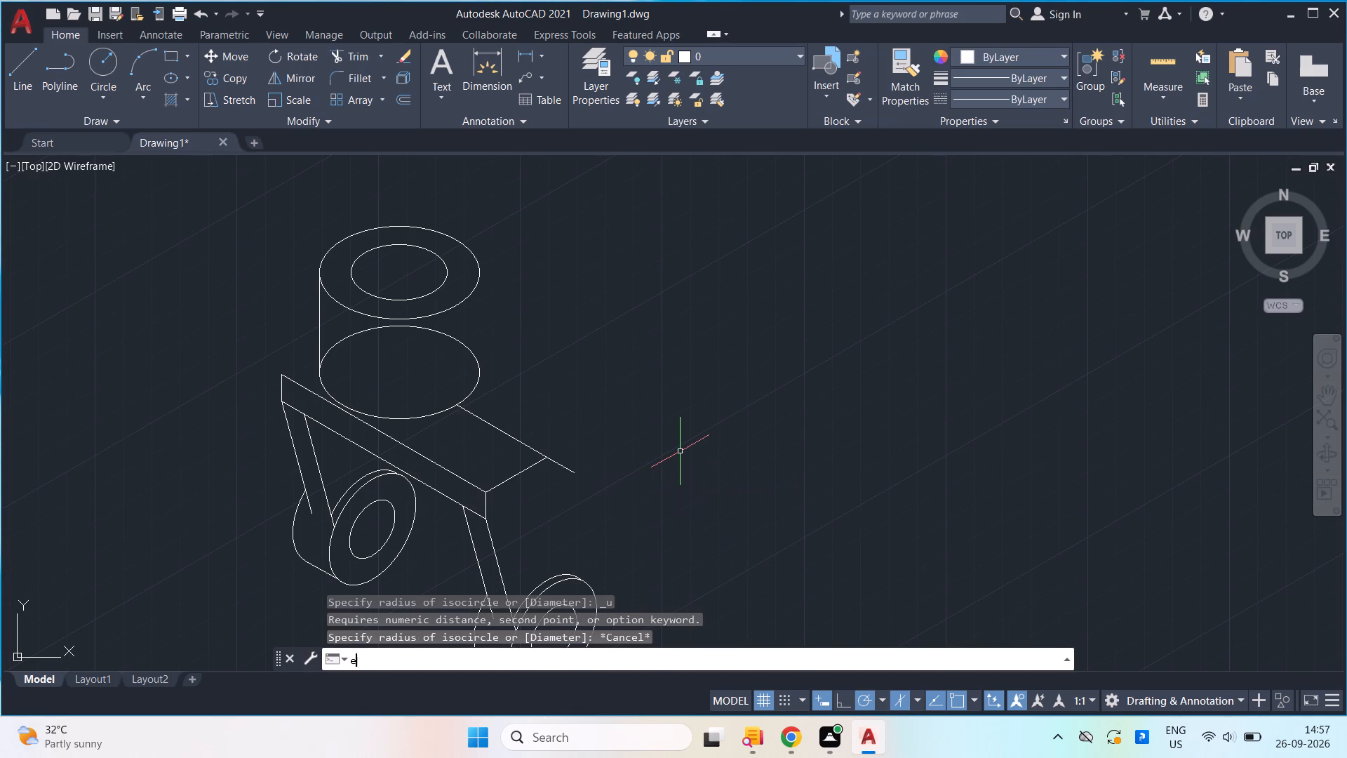
{"action": "left_click", "coordinate": [351, 488]}
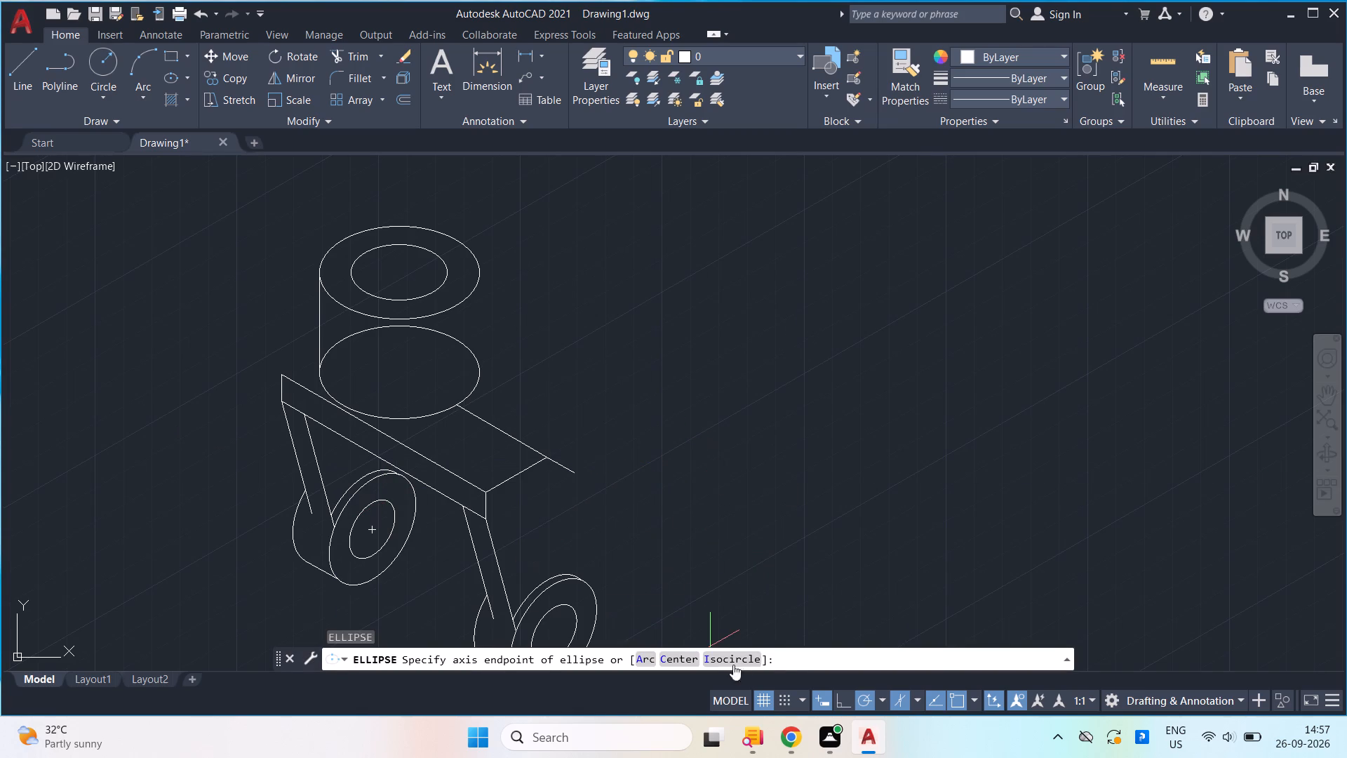
{"action": "left_click", "coordinate": [914, 699]}
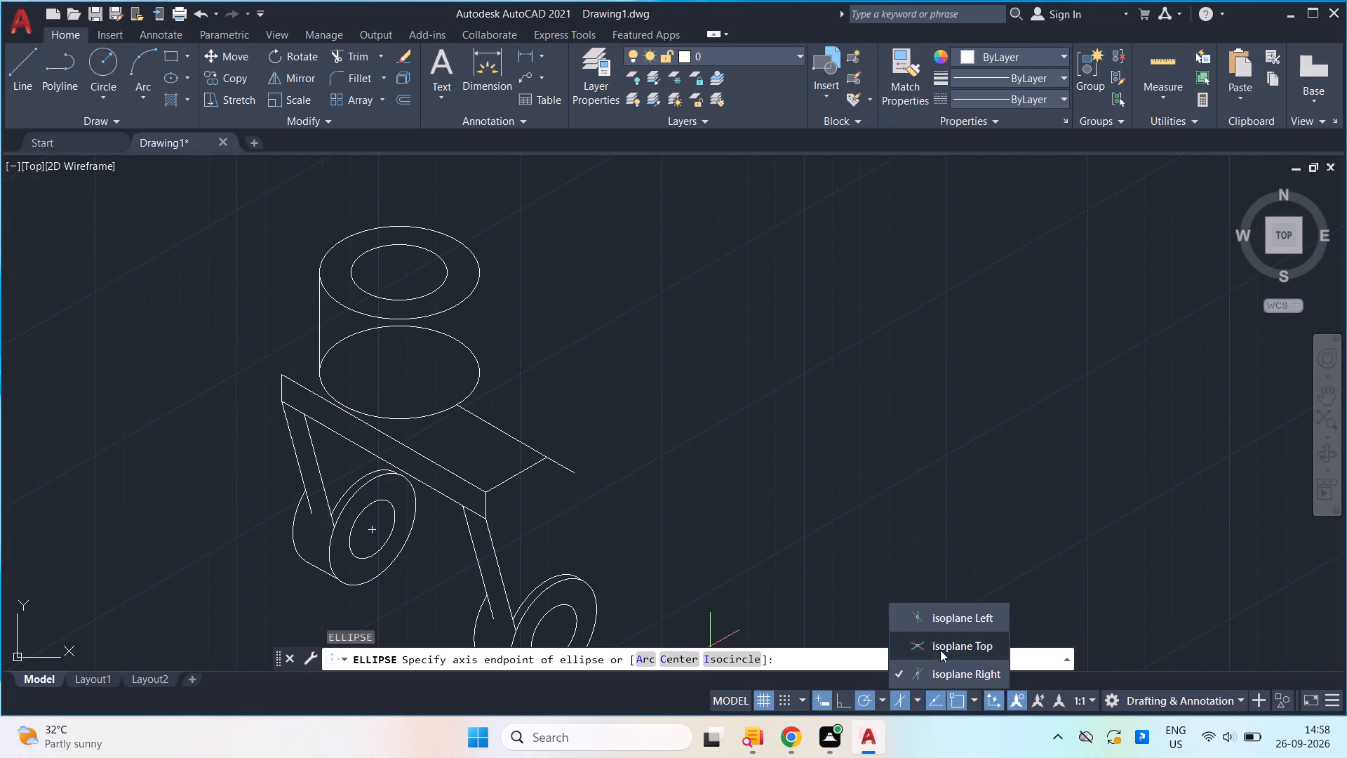
{"action": "left_click", "coordinate": [941, 647]}
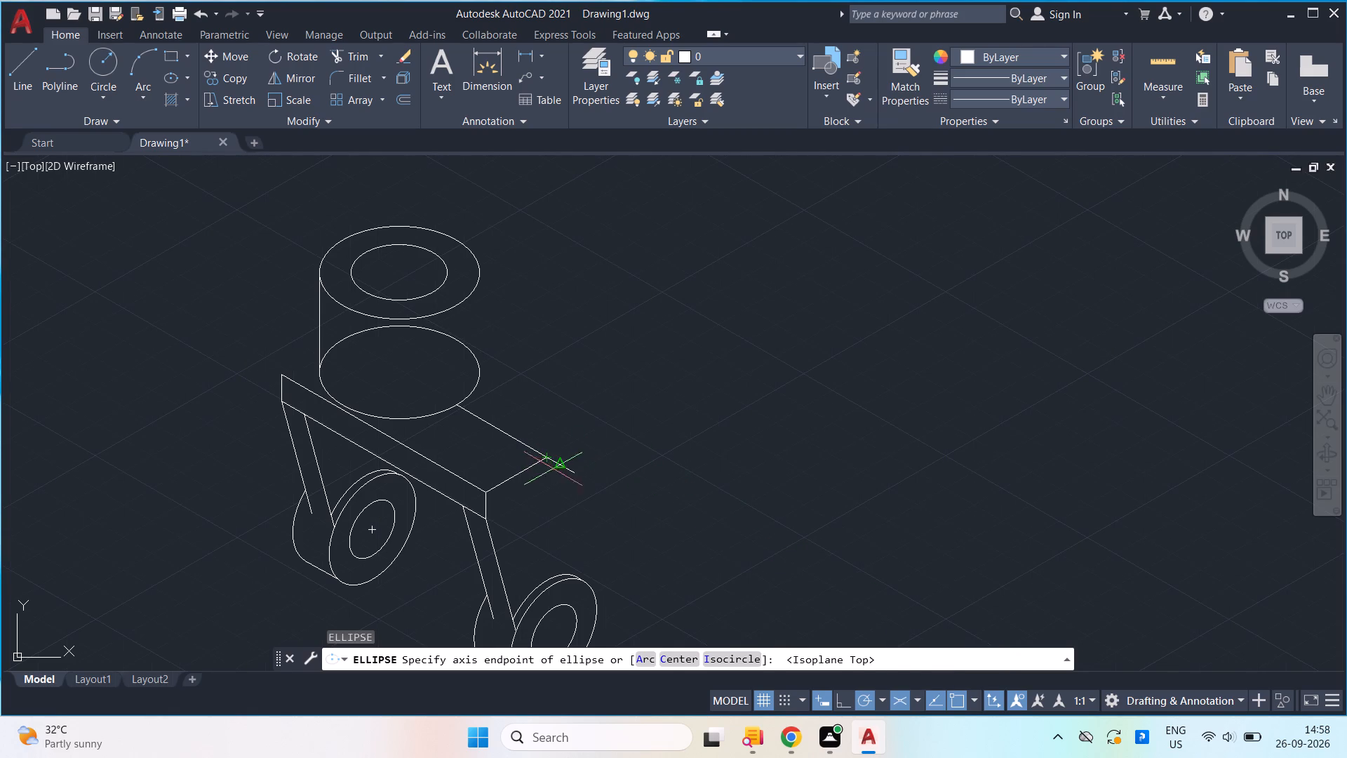
{"action": "left_click", "coordinate": [576, 475]}
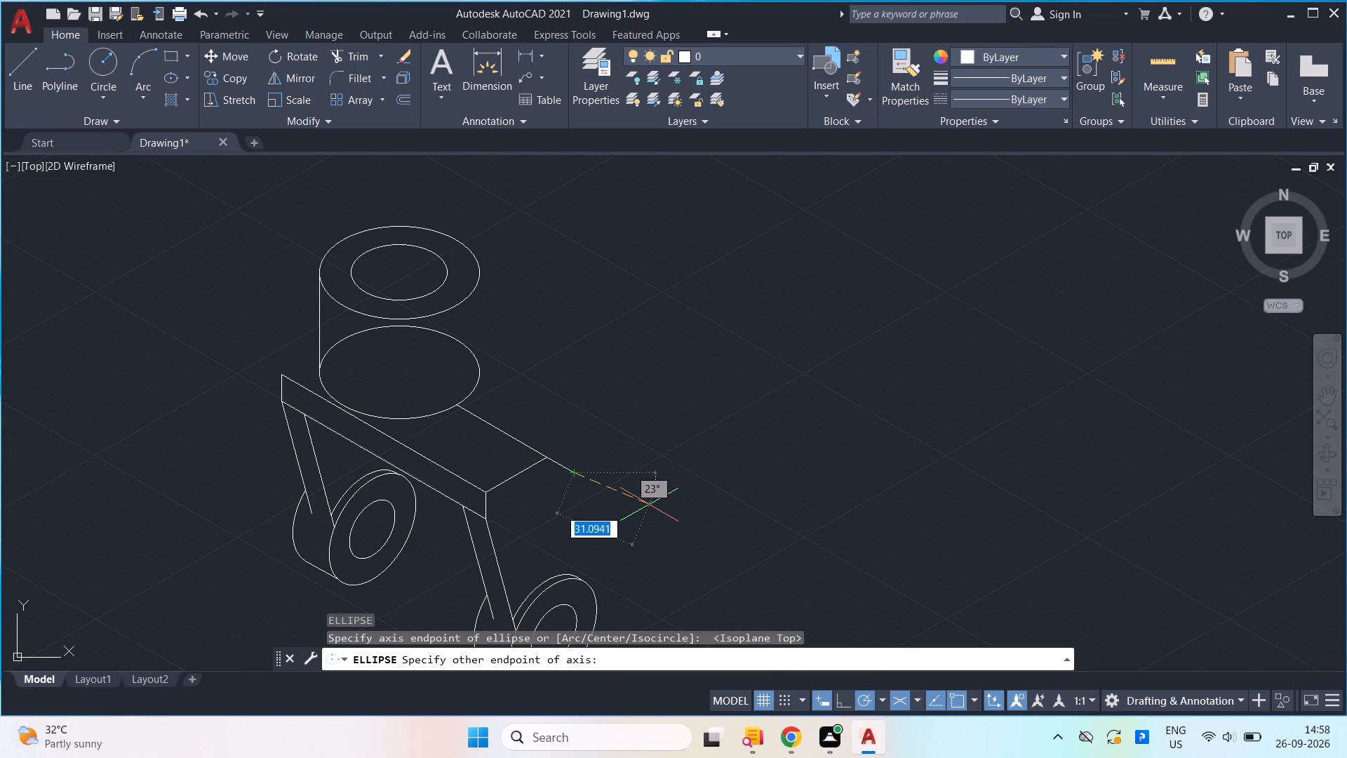
{"action": "key", "text": "space"}
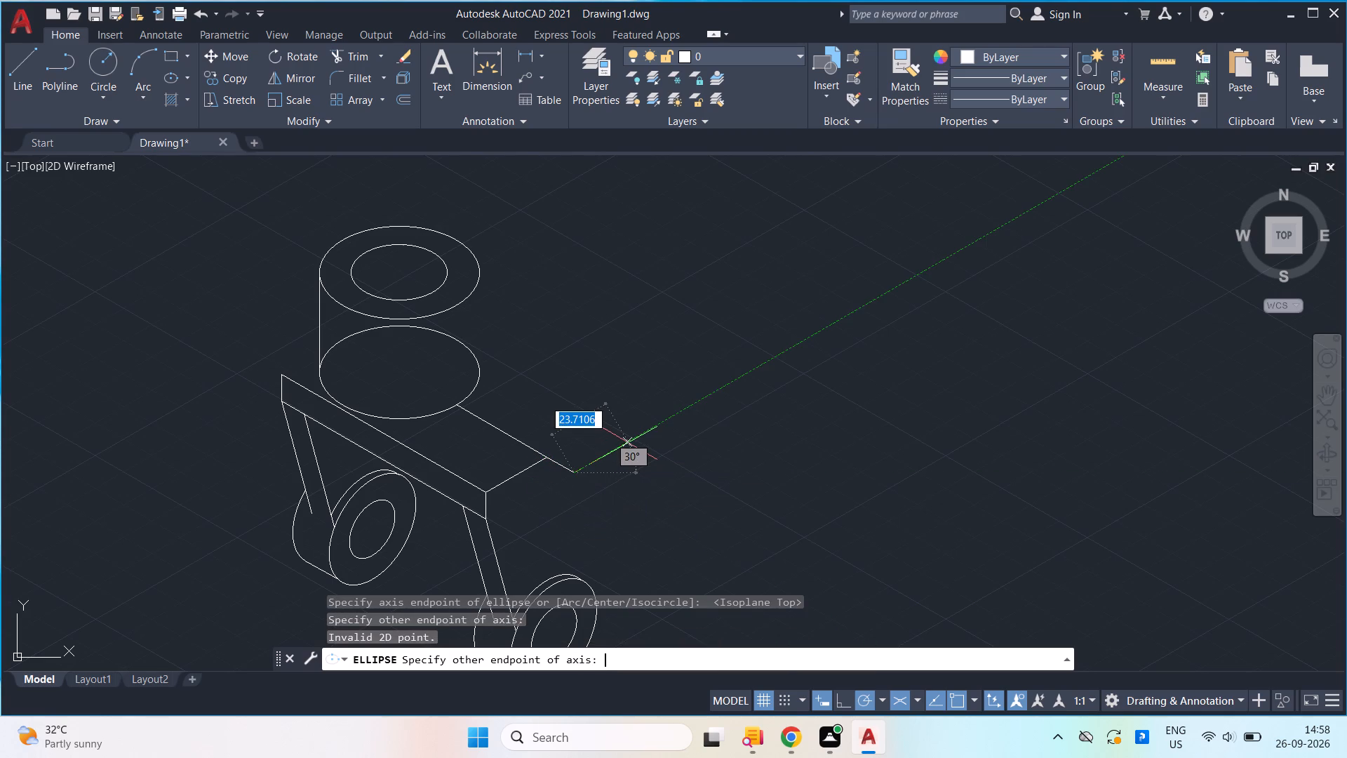
{"action": "key", "text": "Escape"}
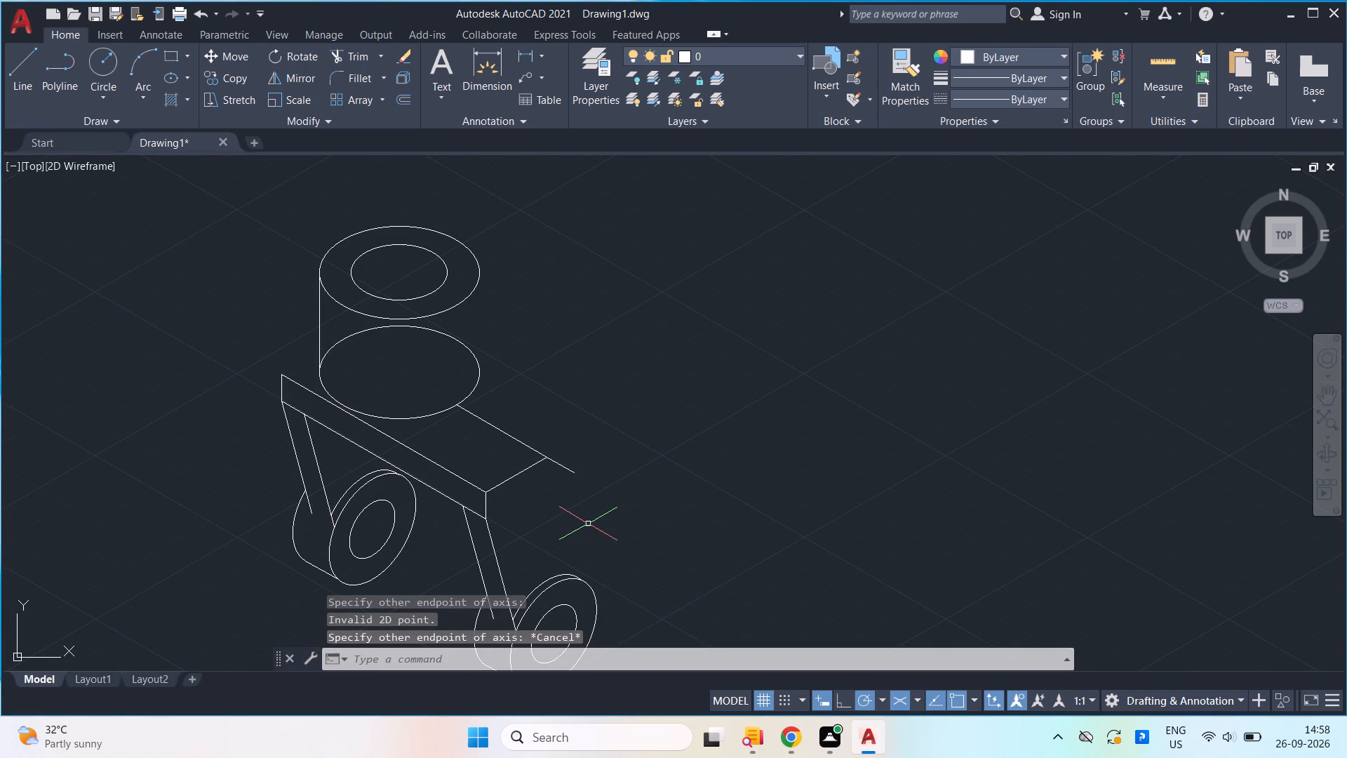
Draw an isocircle of radius 12 centred on the free end of the 12-unit extension line.
{"action": "key", "text": "space"}
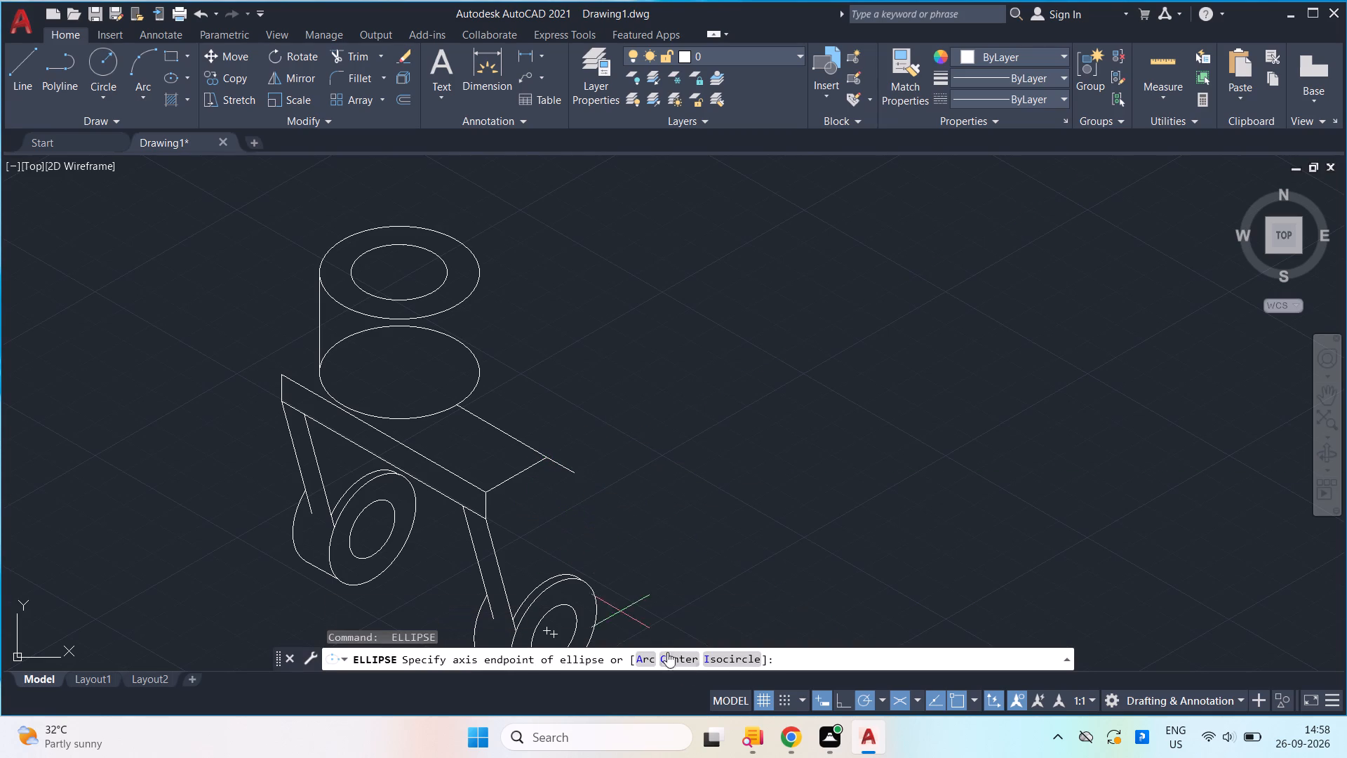
{"action": "left_click", "coordinate": [735, 663]}
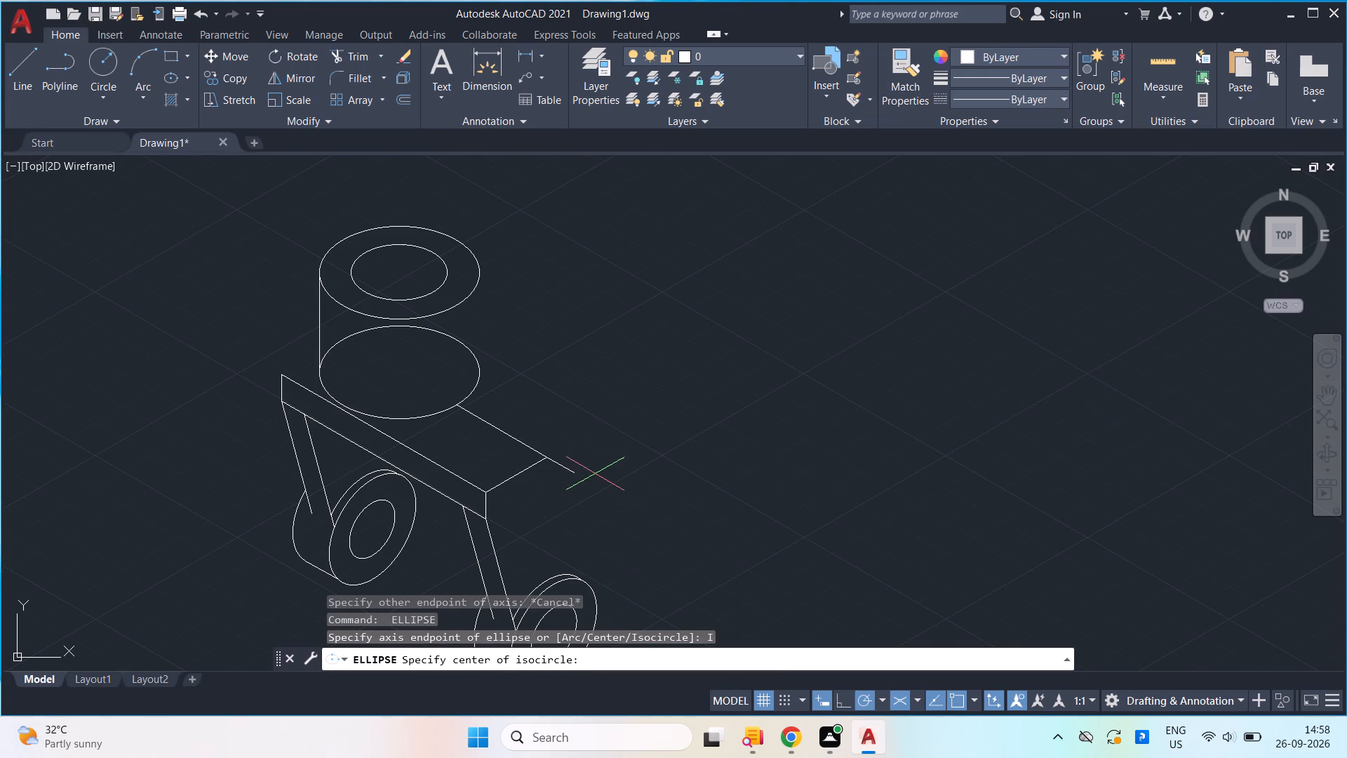
{"action": "left_click", "coordinate": [576, 470]}
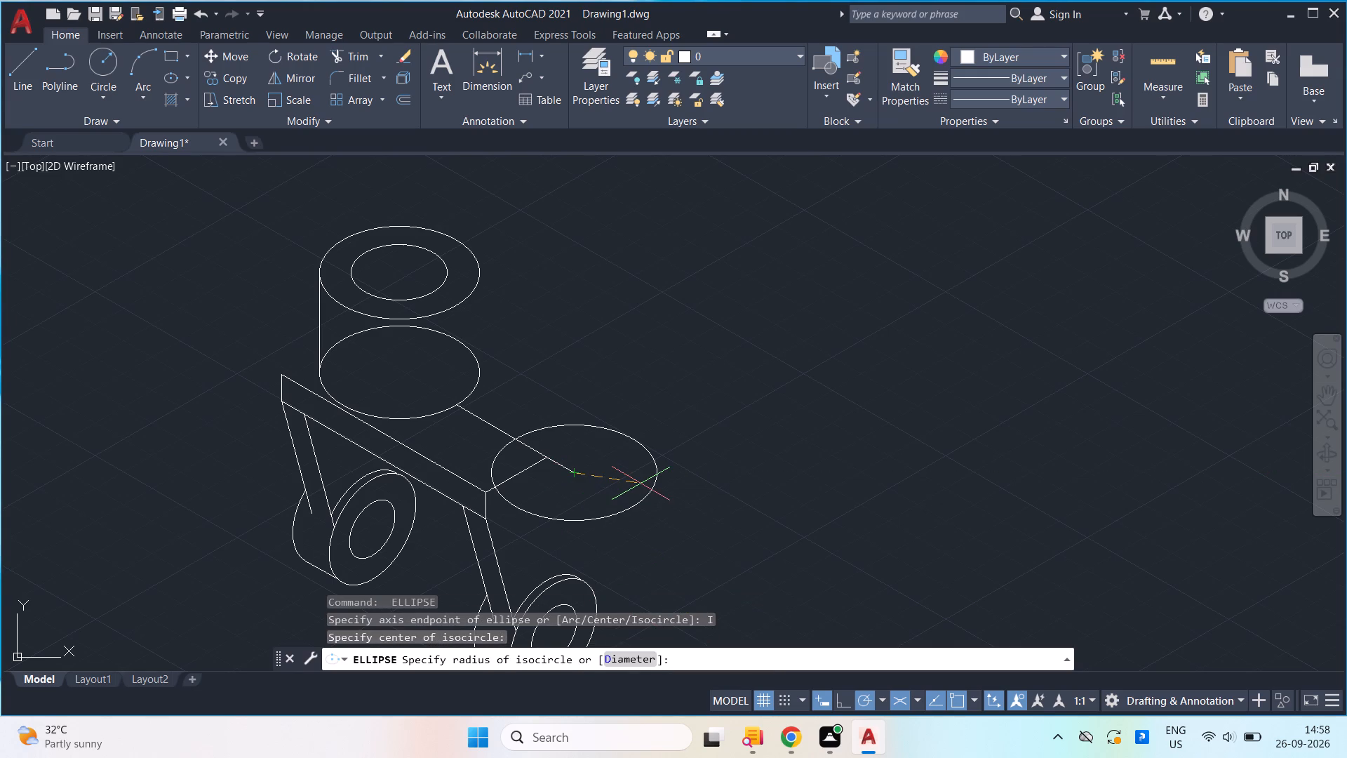
{"action": "type", "text": "12"}
{"action": "key", "text": "Return"}
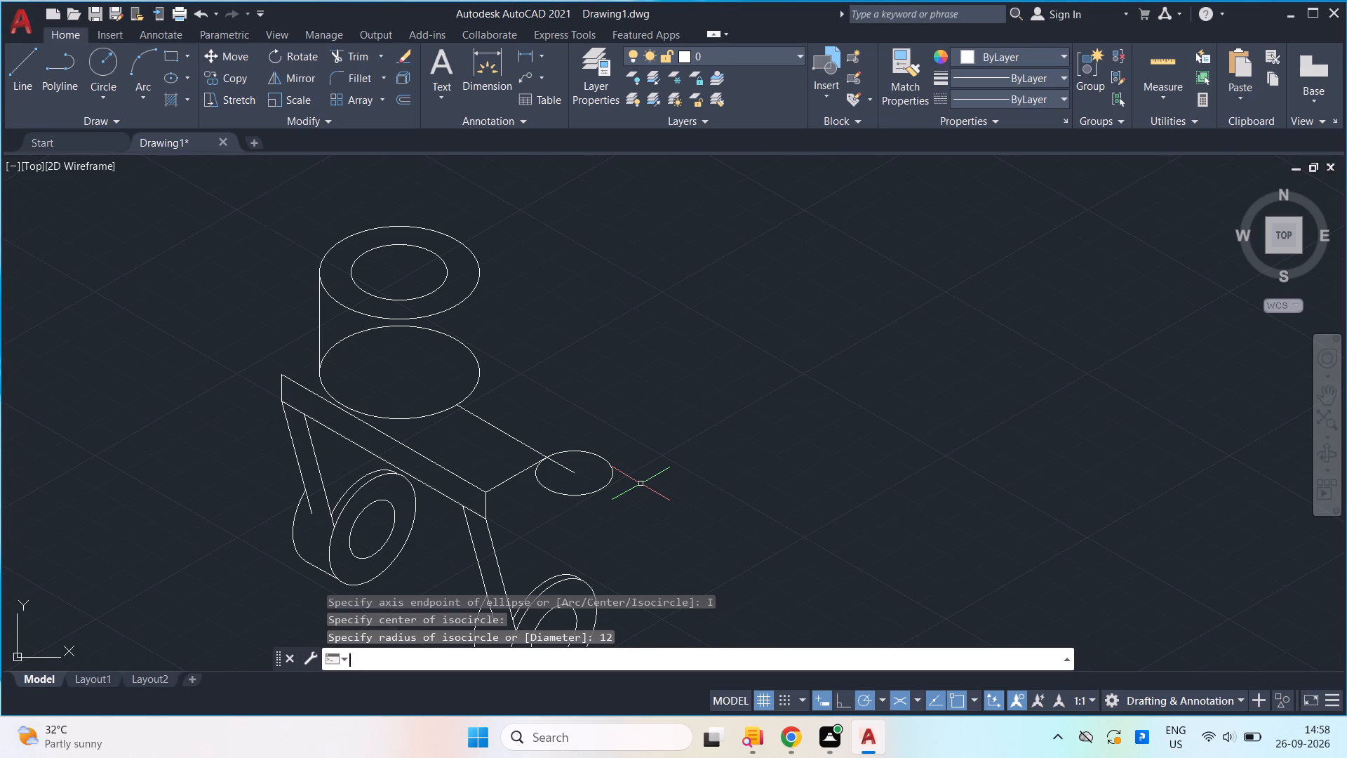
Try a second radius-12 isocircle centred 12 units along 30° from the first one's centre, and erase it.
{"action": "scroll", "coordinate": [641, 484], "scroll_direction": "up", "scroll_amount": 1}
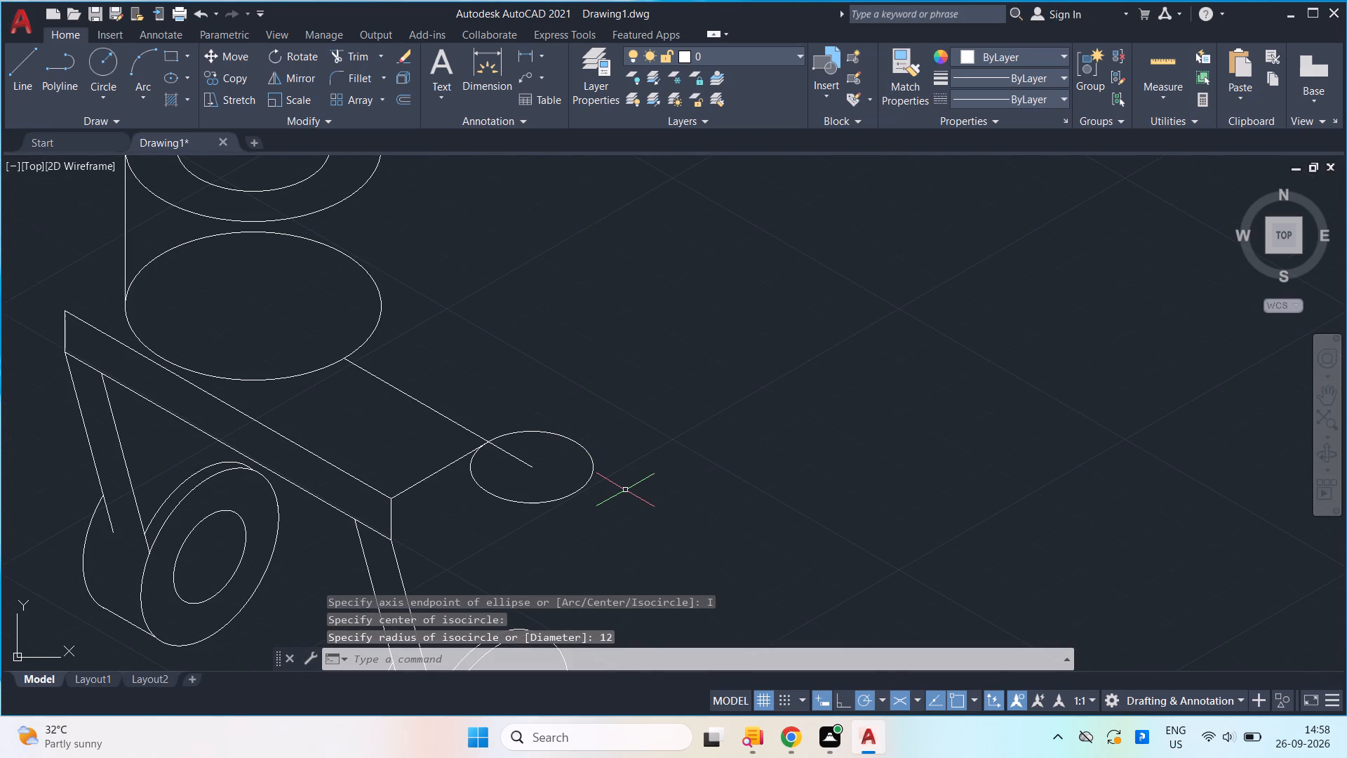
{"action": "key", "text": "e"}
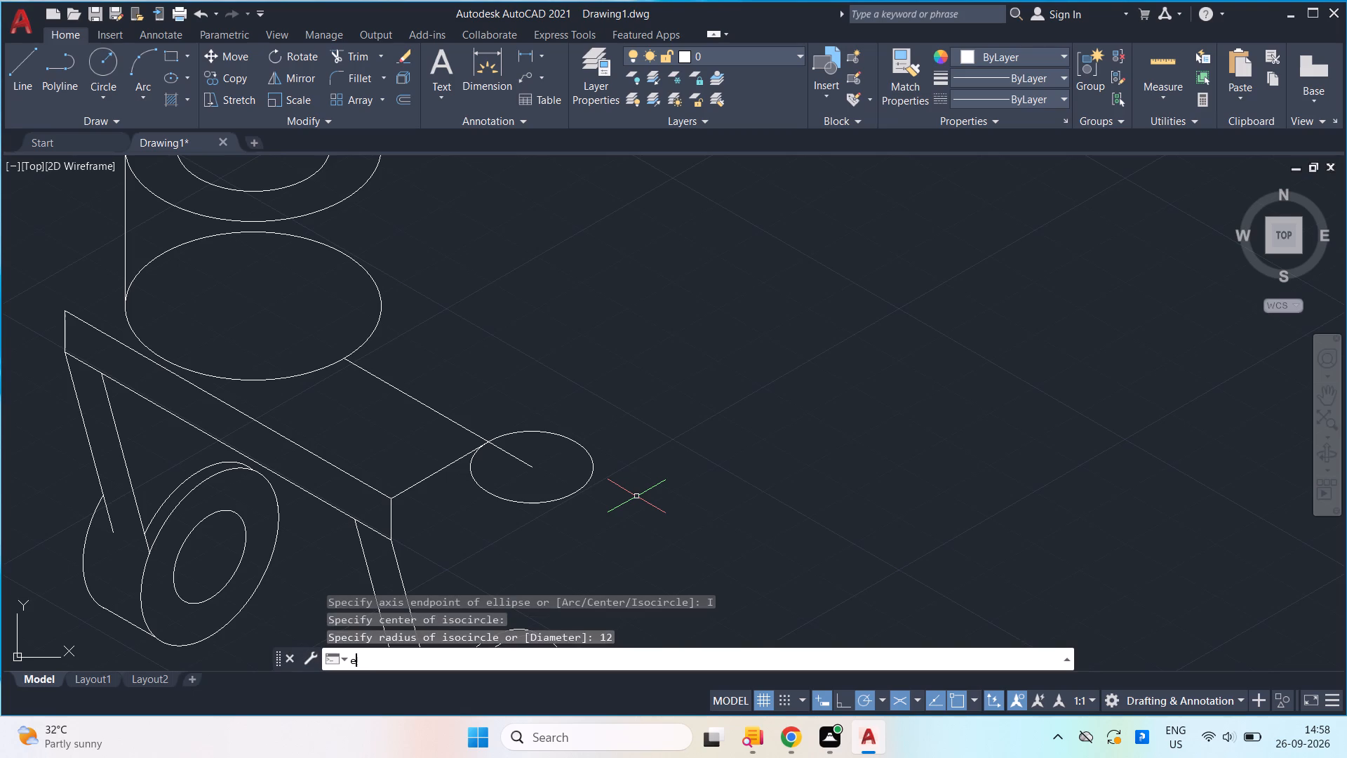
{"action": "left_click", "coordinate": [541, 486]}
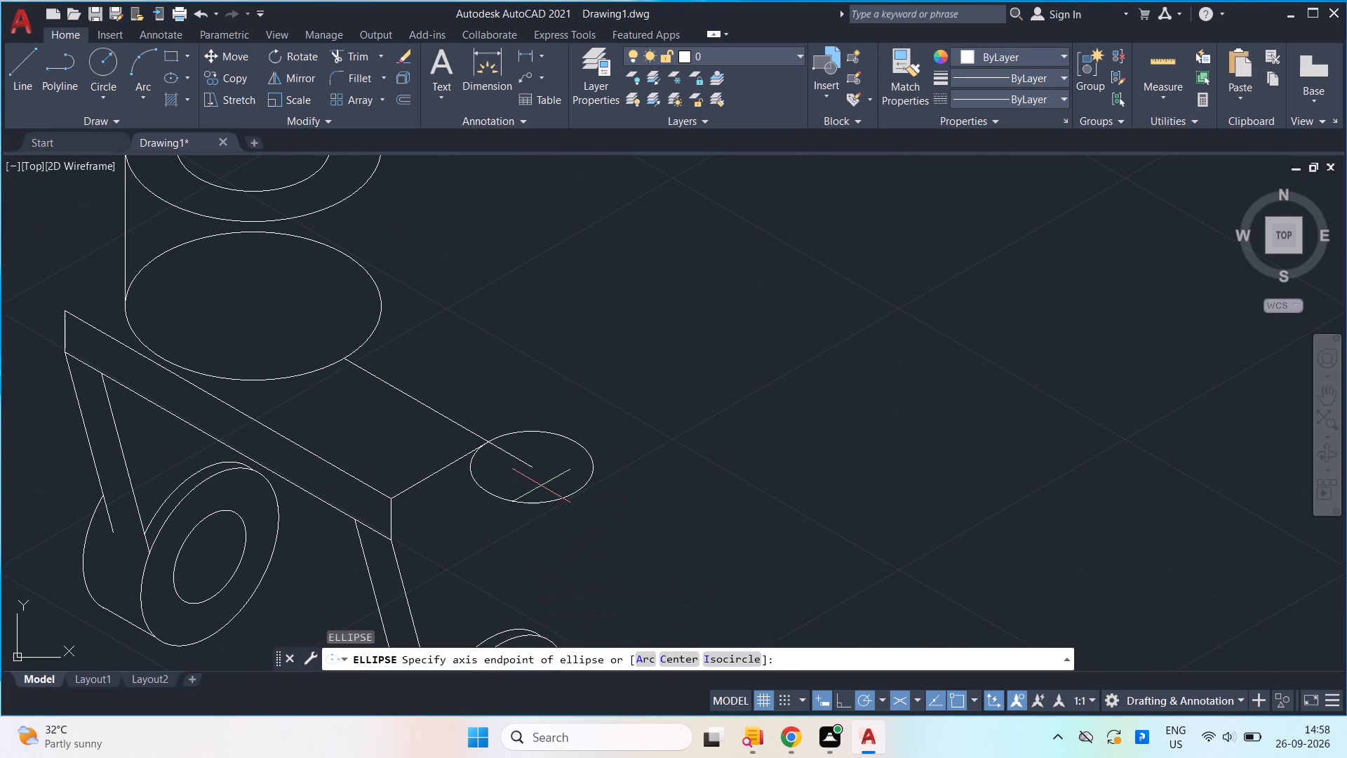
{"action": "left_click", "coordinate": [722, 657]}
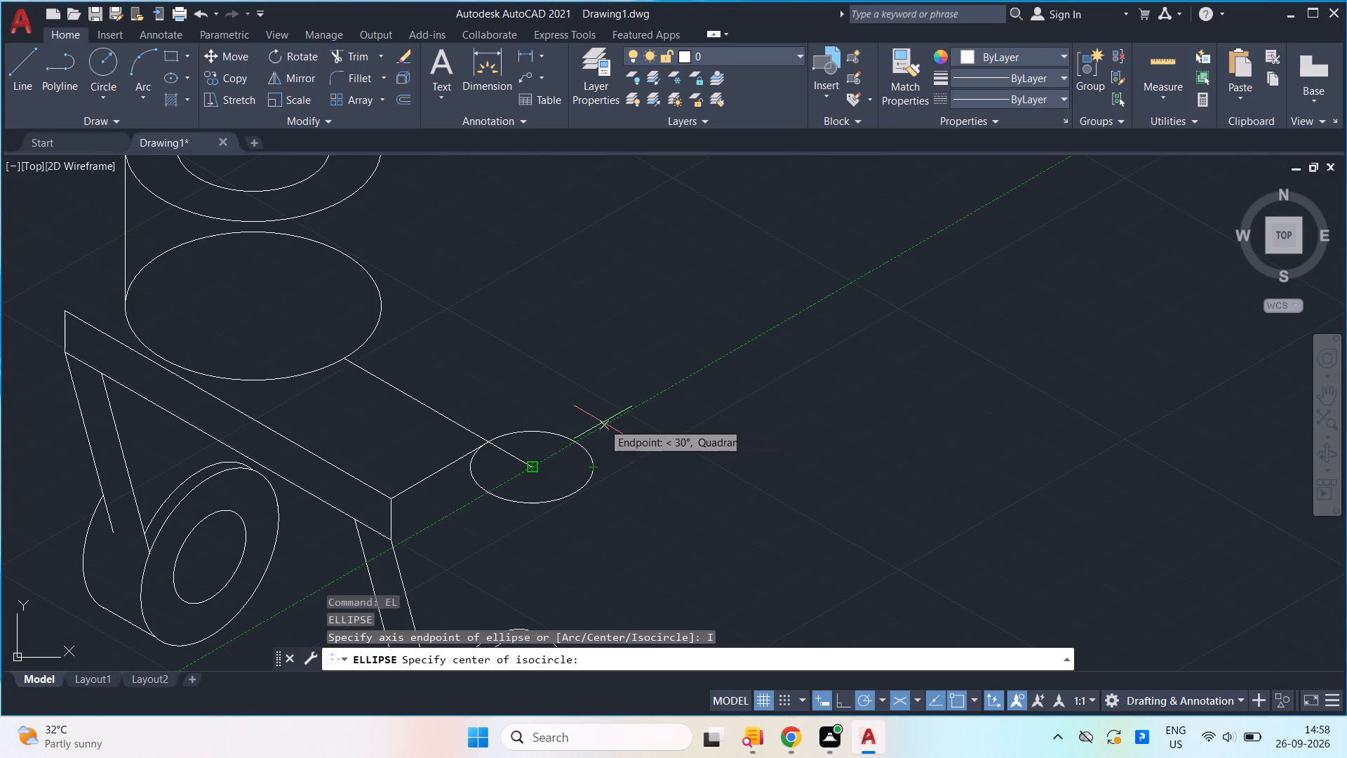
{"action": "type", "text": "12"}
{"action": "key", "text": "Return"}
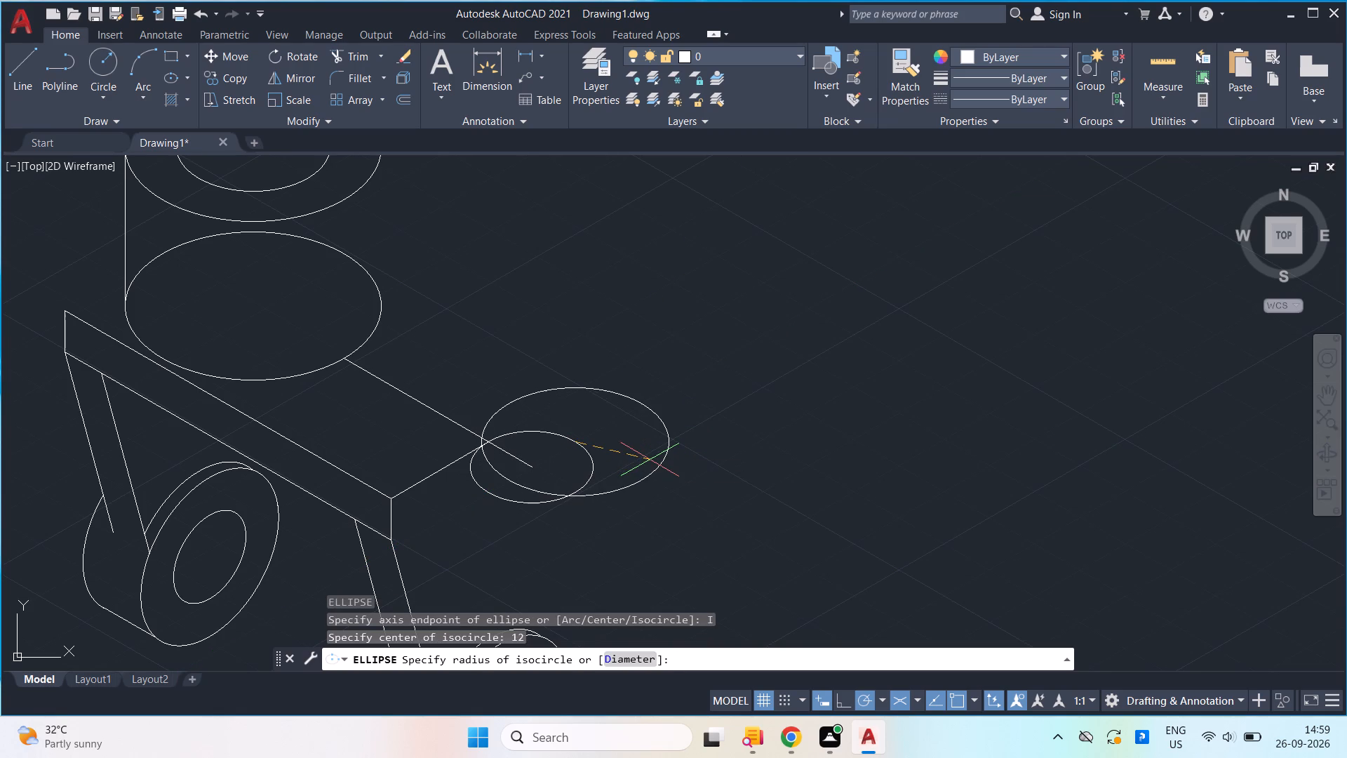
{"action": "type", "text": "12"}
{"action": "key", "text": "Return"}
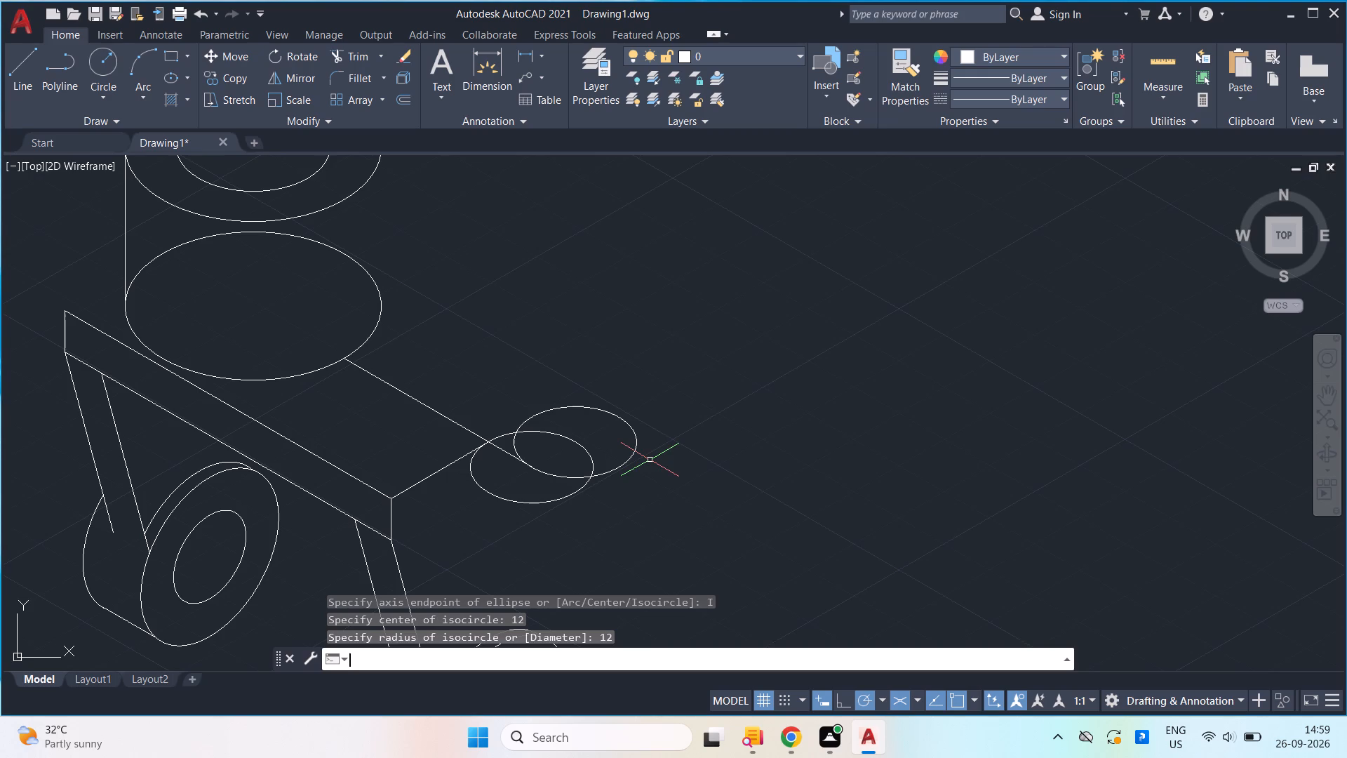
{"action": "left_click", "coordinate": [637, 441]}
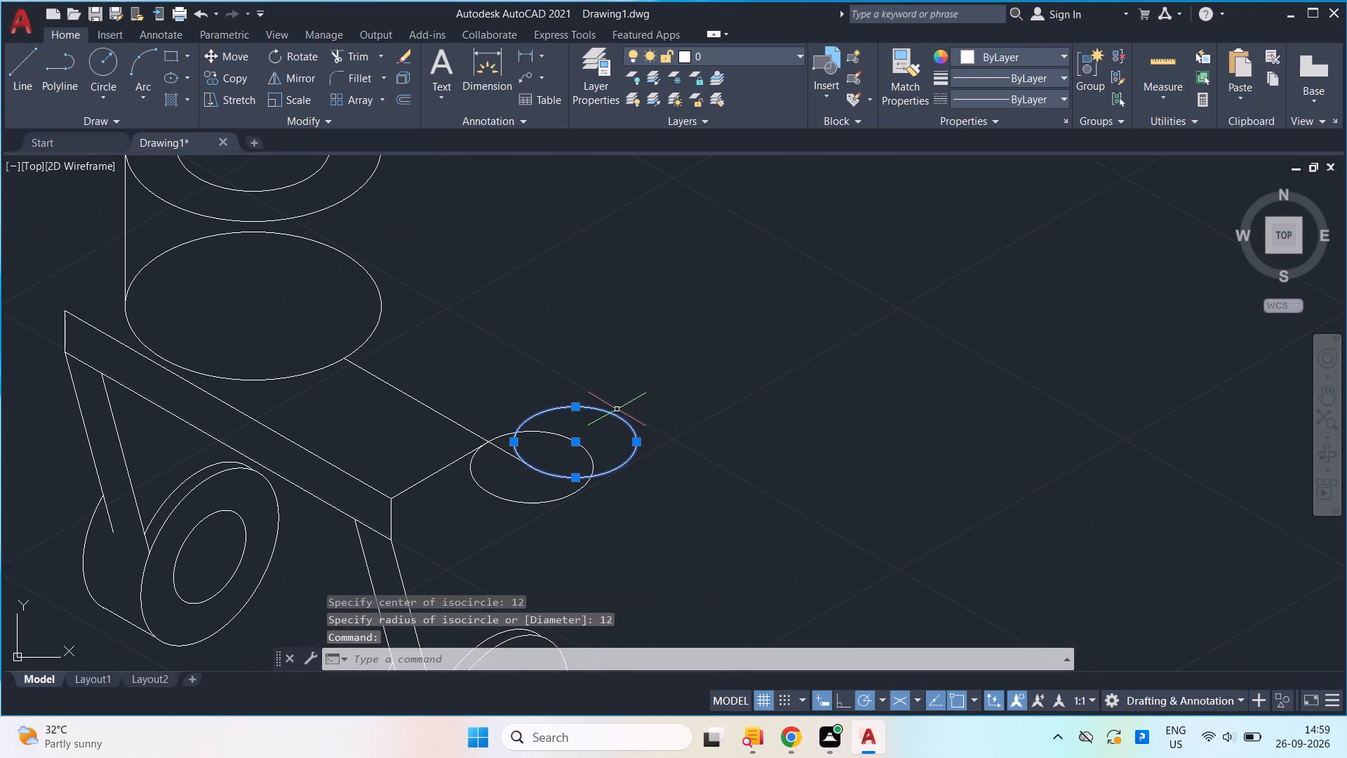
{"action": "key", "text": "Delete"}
Draw a 34-unit line at 30° from the centre of the radius-12 isocircle.
{"action": "key", "text": "l"}
{"action": "key", "text": "Return"}
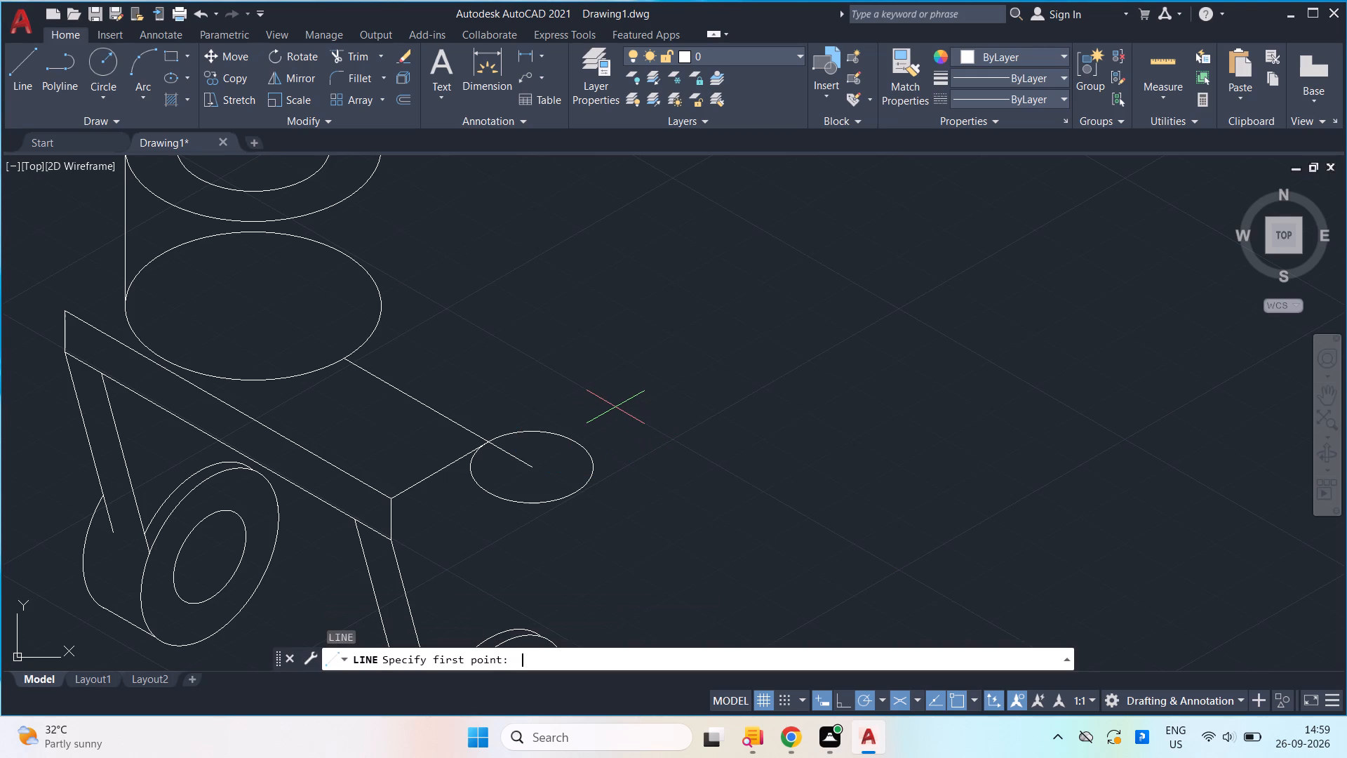
{"action": "left_click", "coordinate": [529, 460]}
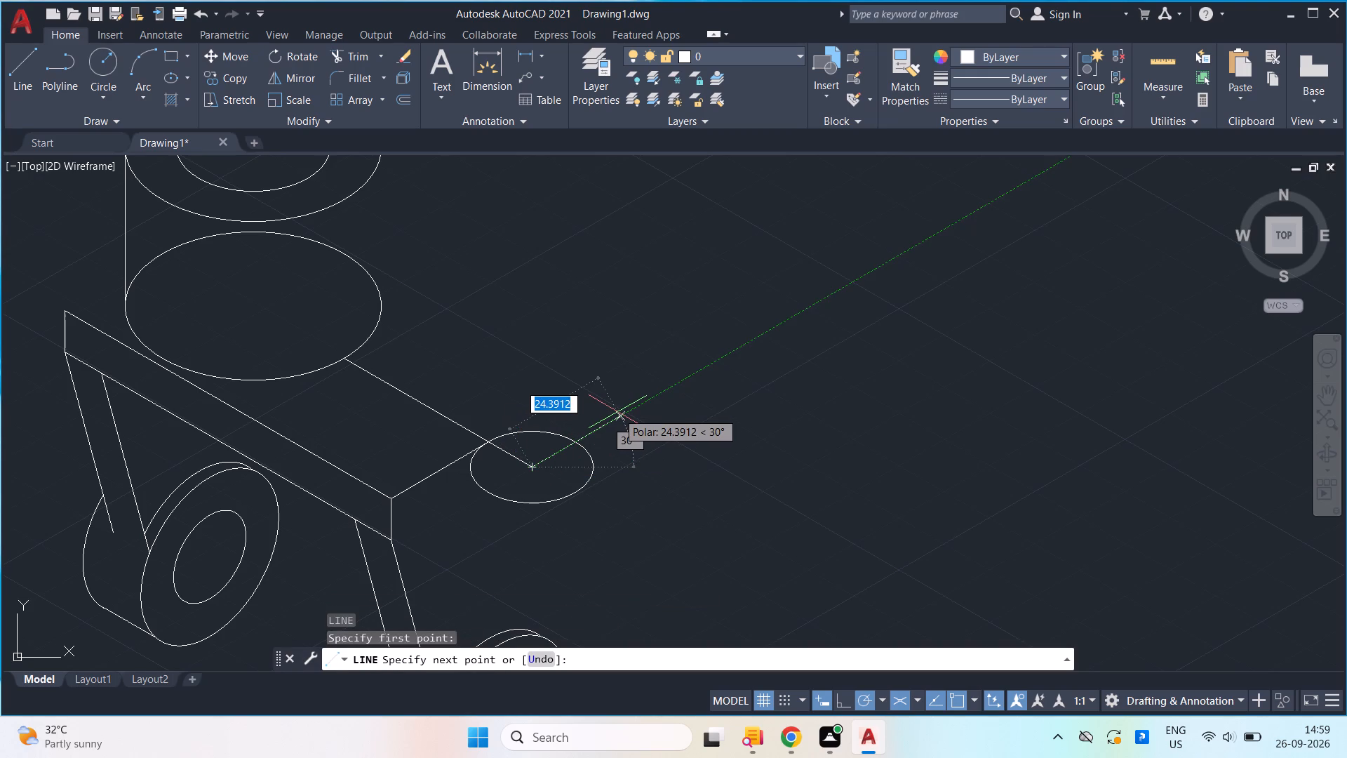
{"action": "type", "text": "34"}
{"action": "key", "text": "Return"}
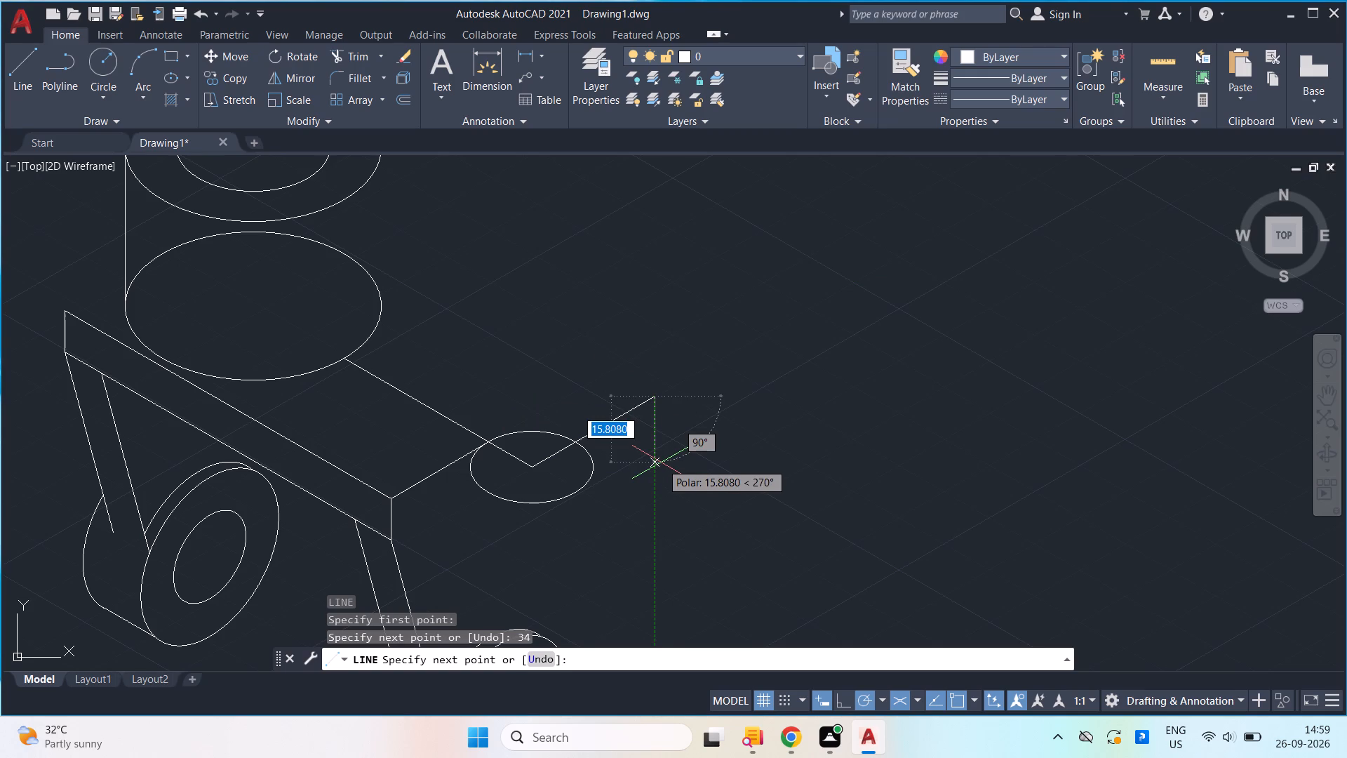
{"action": "key", "text": "space"}
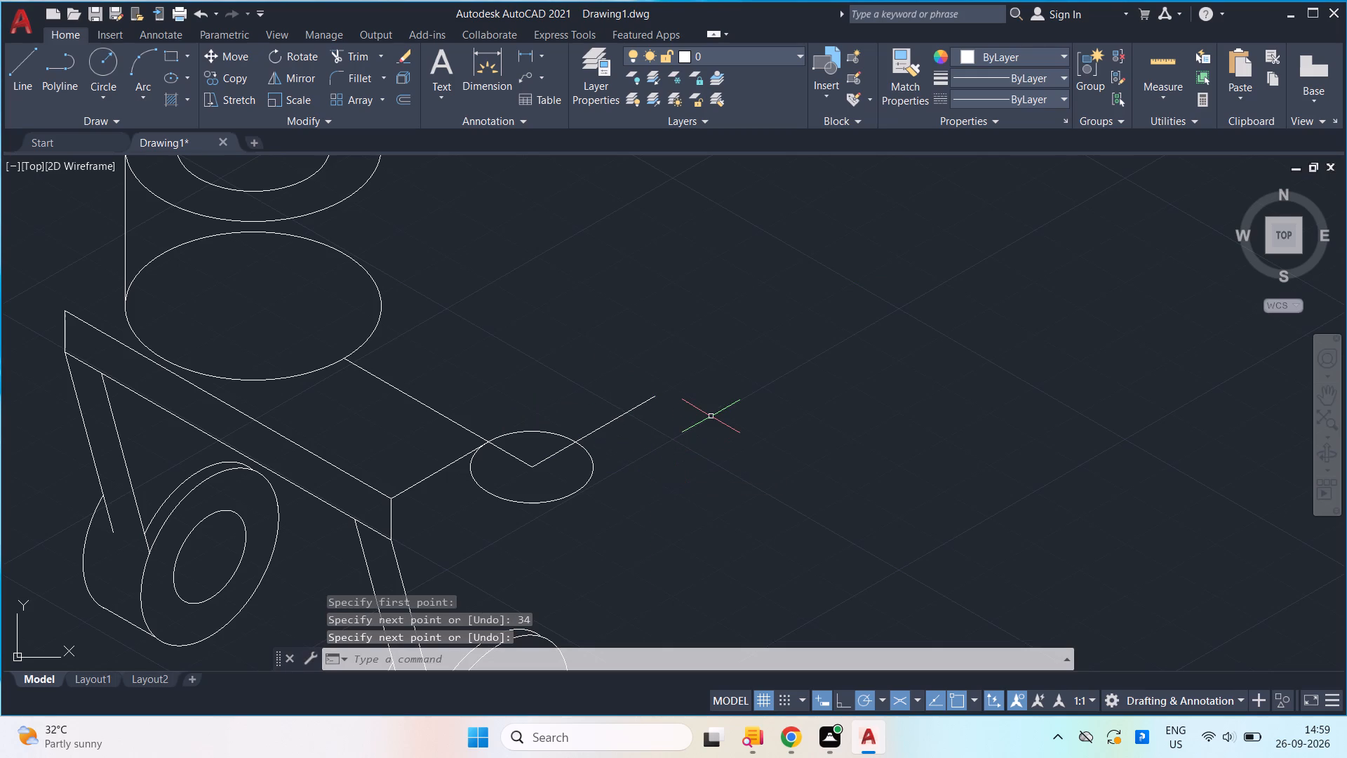
Copy the radius-12 isocircle from its centre to the free end of the 34-unit line.
{"action": "left_click", "coordinate": [565, 499]}
{"action": "type", "text": "co"}
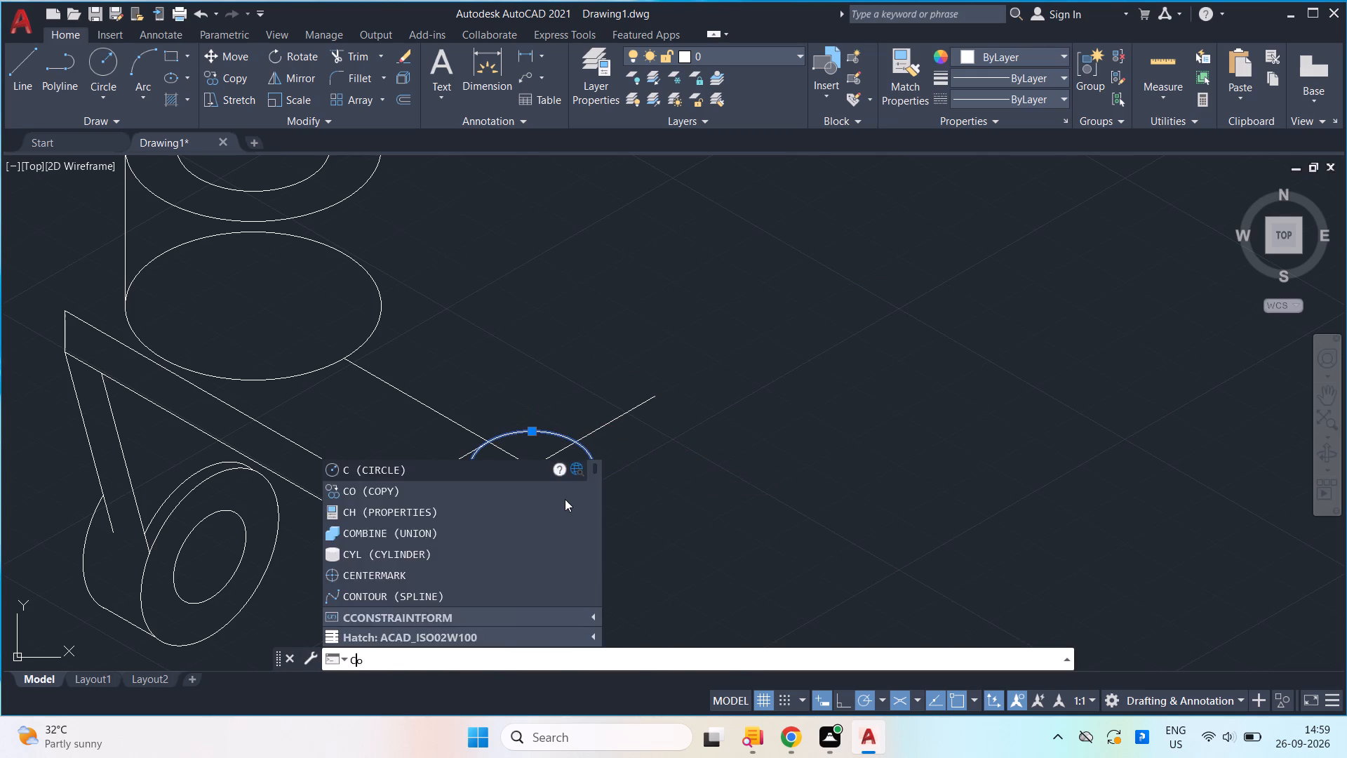
{"action": "key", "text": "Return"}
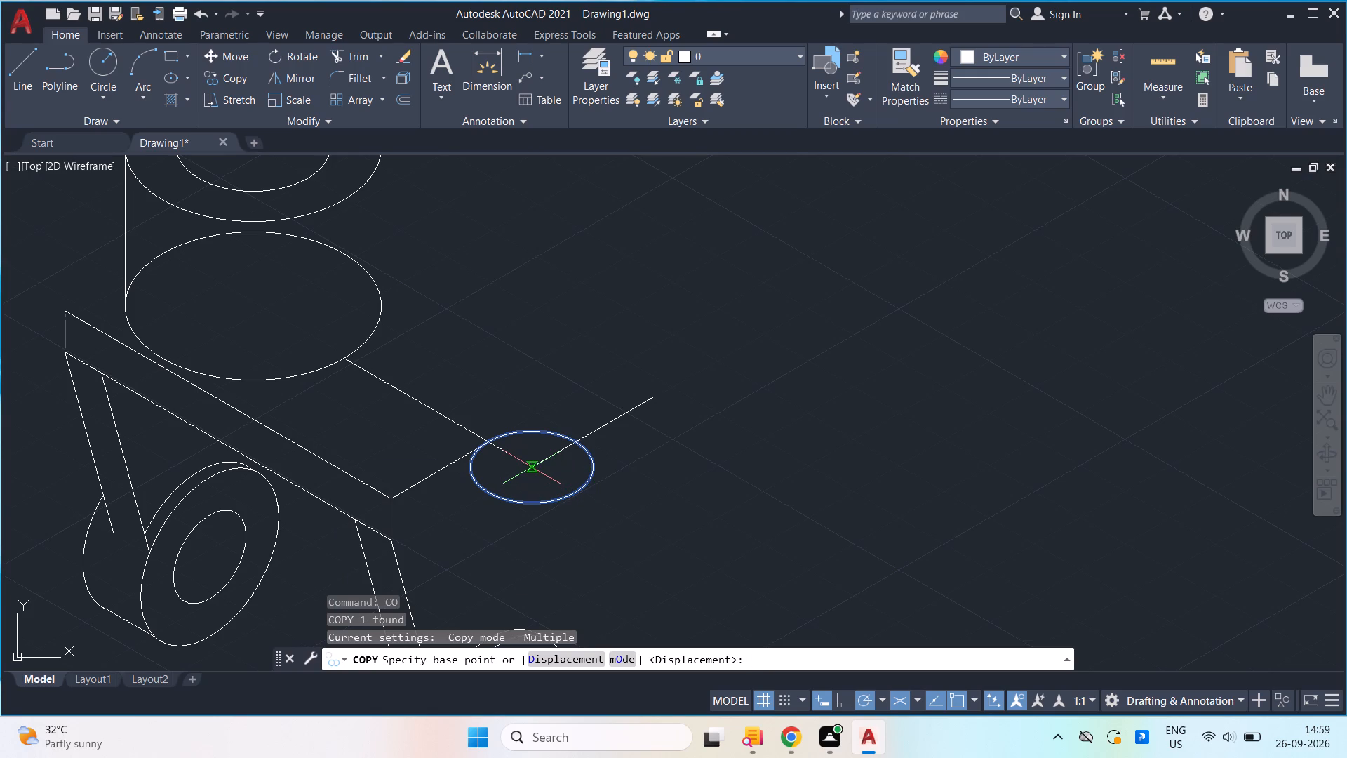
{"action": "left_click", "coordinate": [526, 463]}
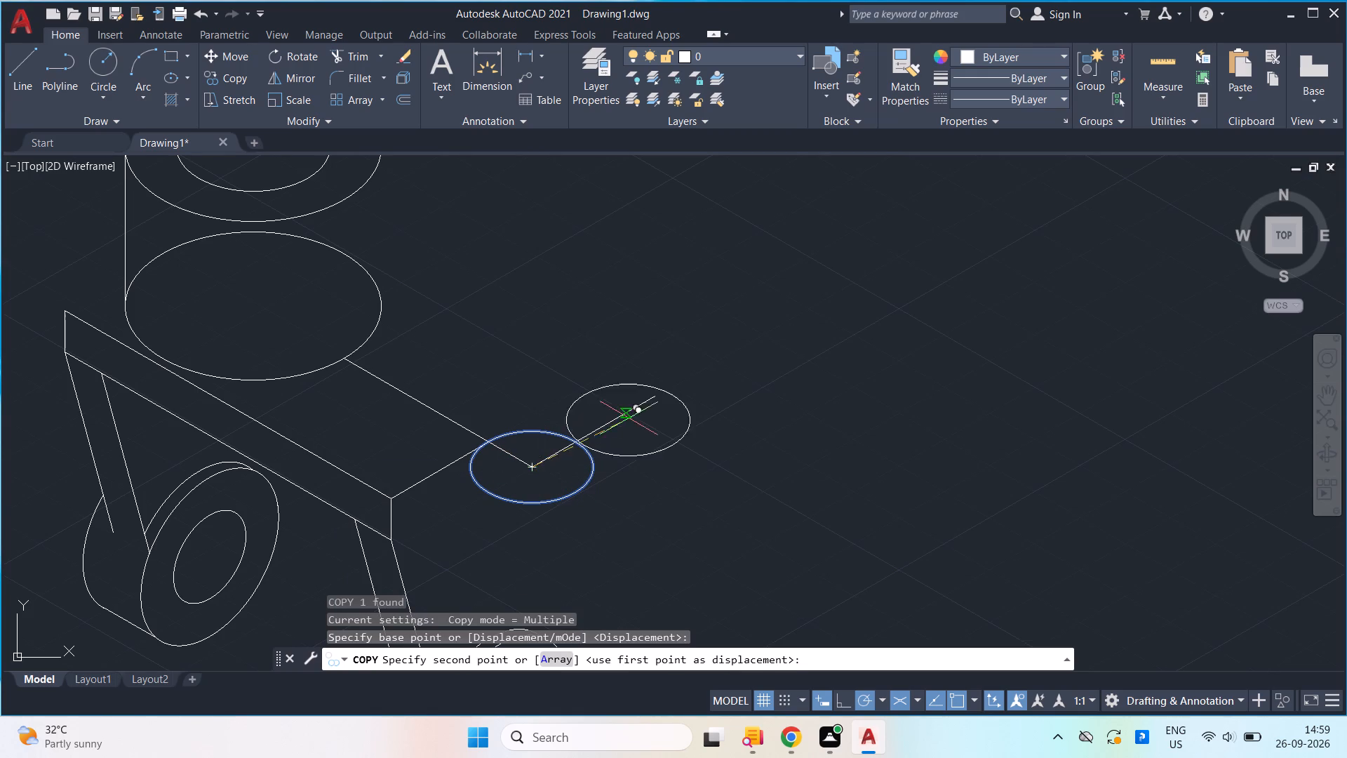
{"action": "left_click", "coordinate": [654, 394]}
{"action": "key", "text": "space"}
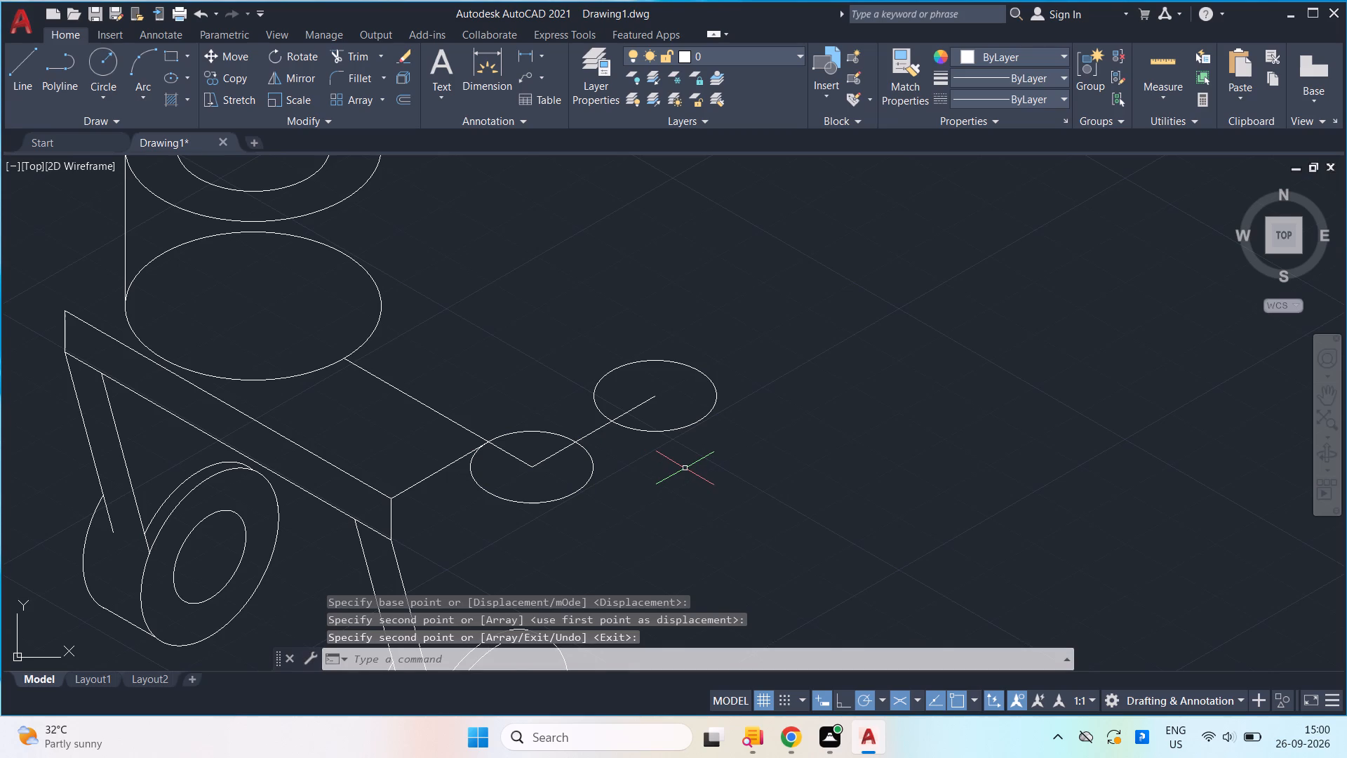
Move the copied isocircle along the 34-unit line so its near crossing with the line meets the first isocircle's crossing.
{"action": "left_click", "coordinate": [711, 468]}
{"action": "left_click", "coordinate": [697, 392]}
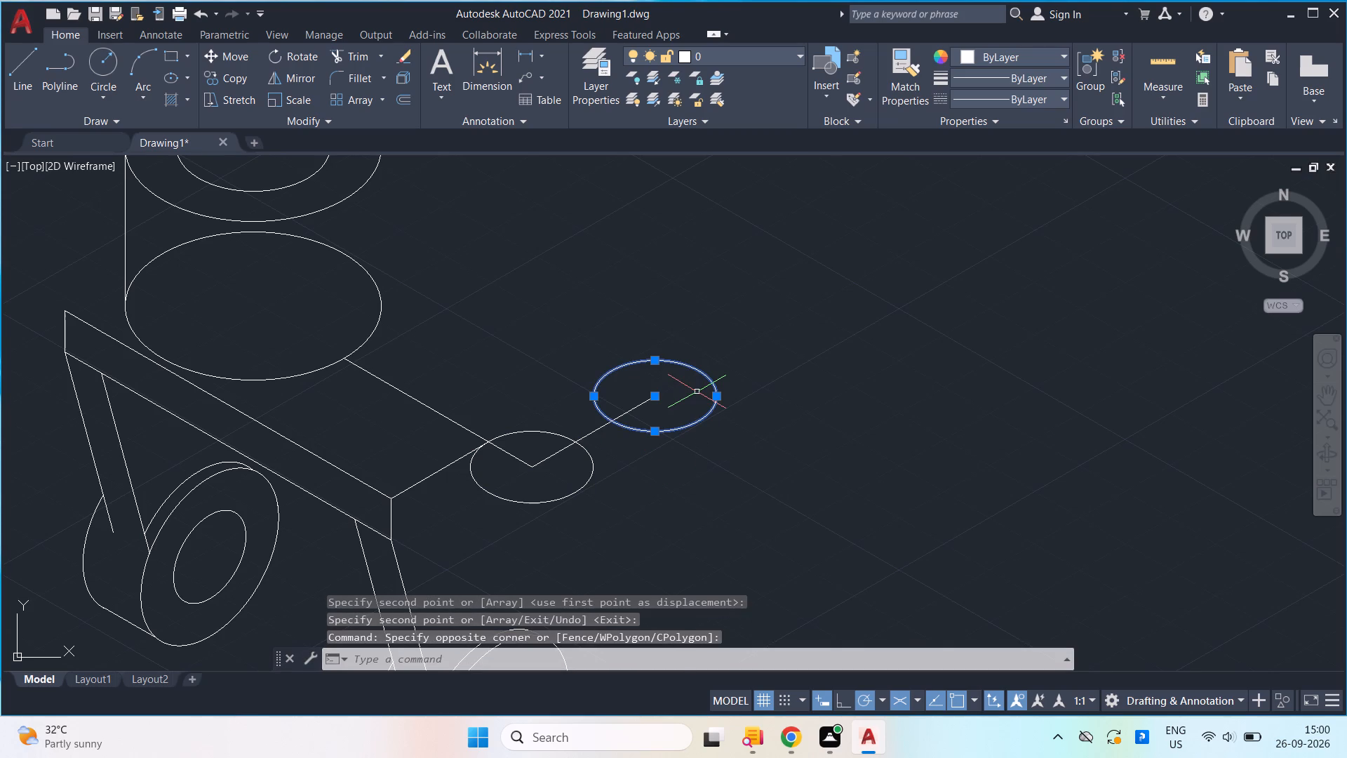
{"action": "key", "text": "m"}
{"action": "key", "text": "Return"}
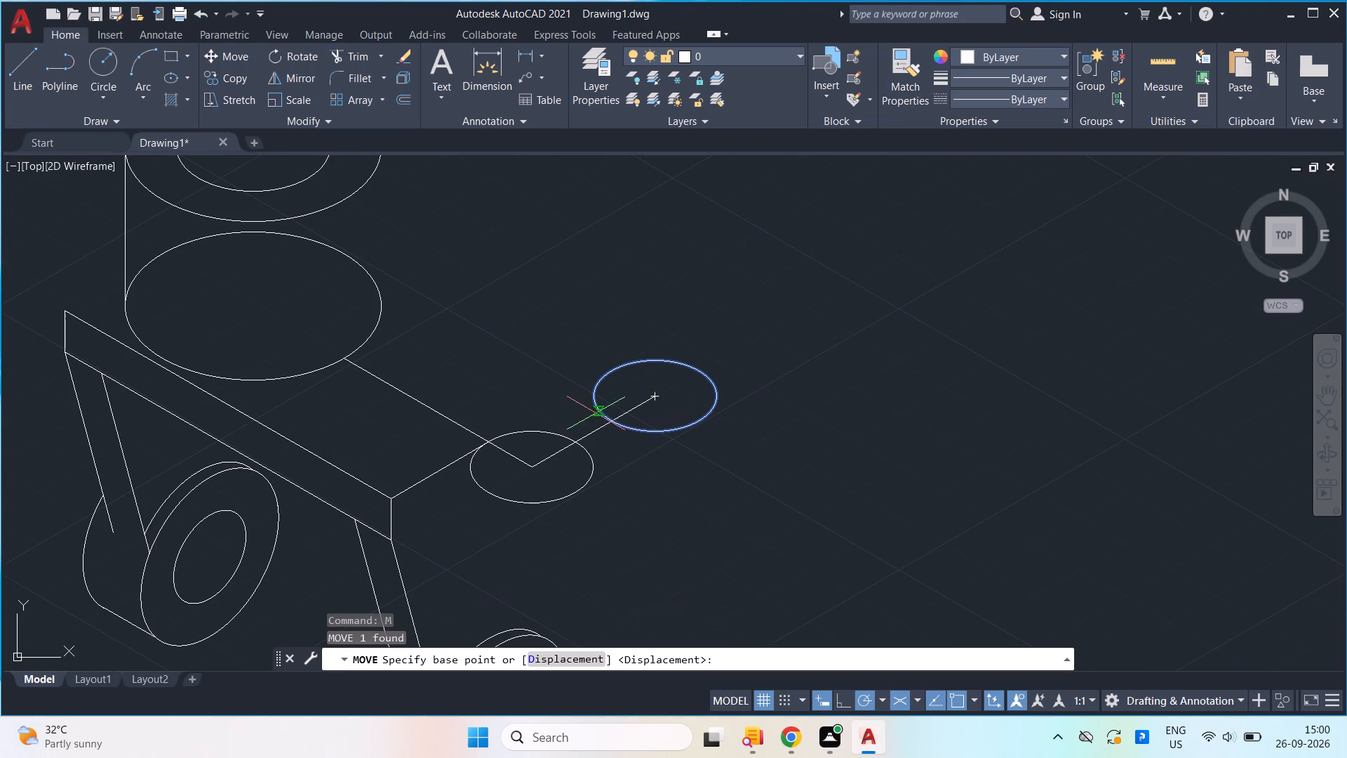
{"action": "left_click", "coordinate": [612, 425]}
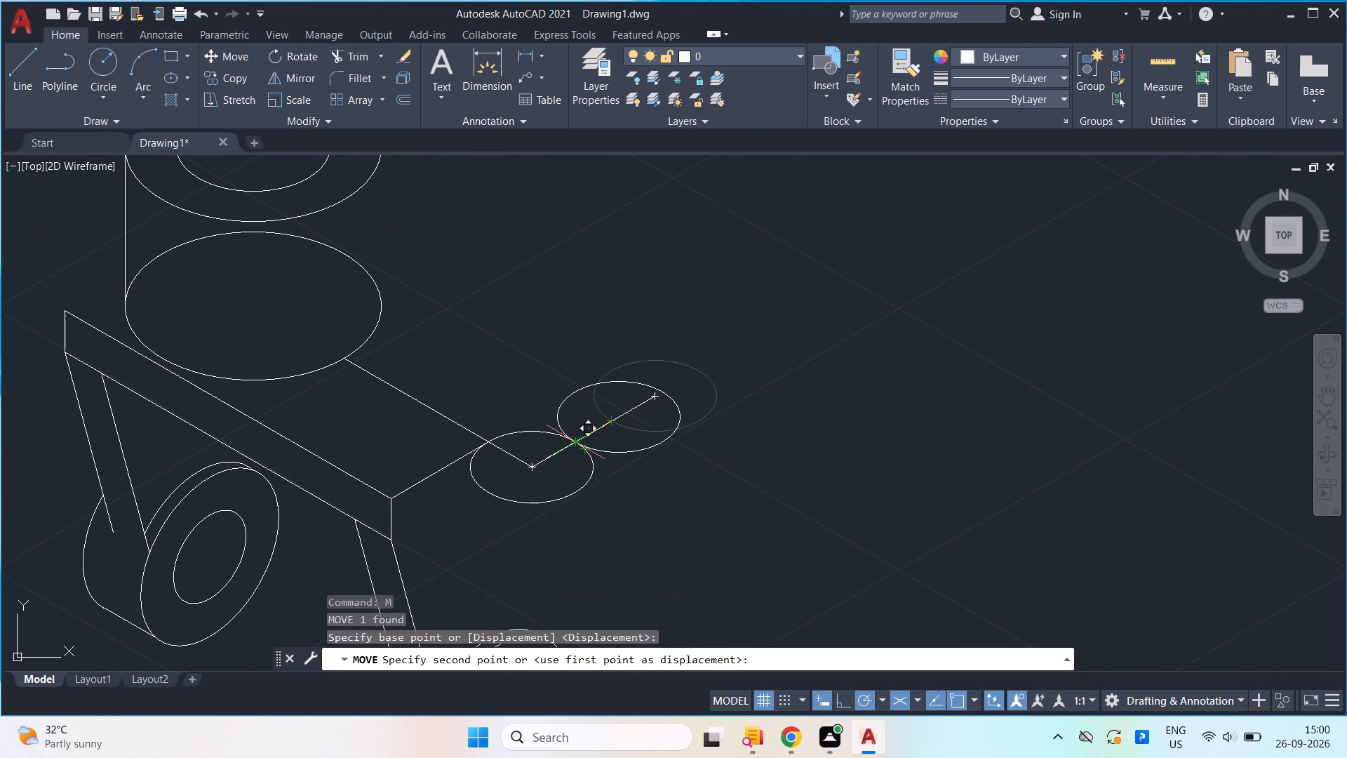
{"action": "left_click", "coordinate": [574, 441]}
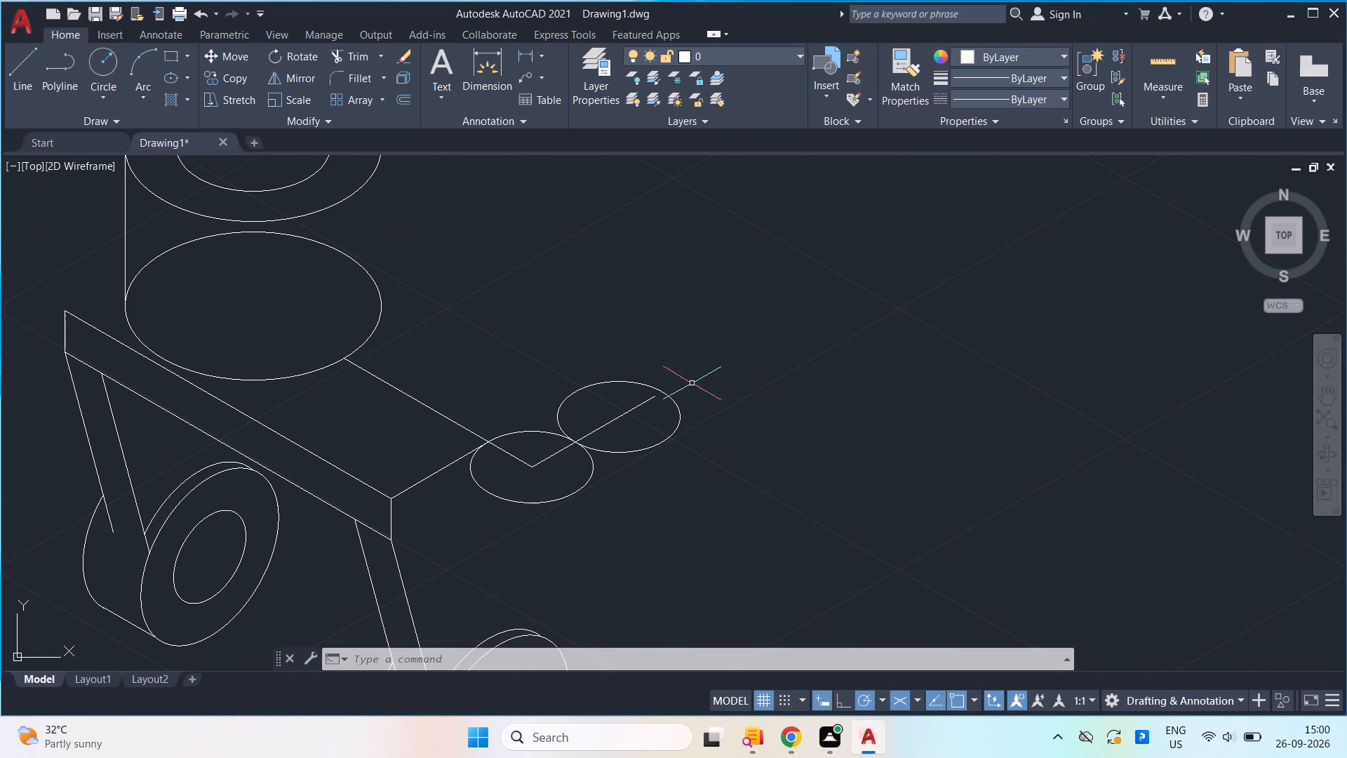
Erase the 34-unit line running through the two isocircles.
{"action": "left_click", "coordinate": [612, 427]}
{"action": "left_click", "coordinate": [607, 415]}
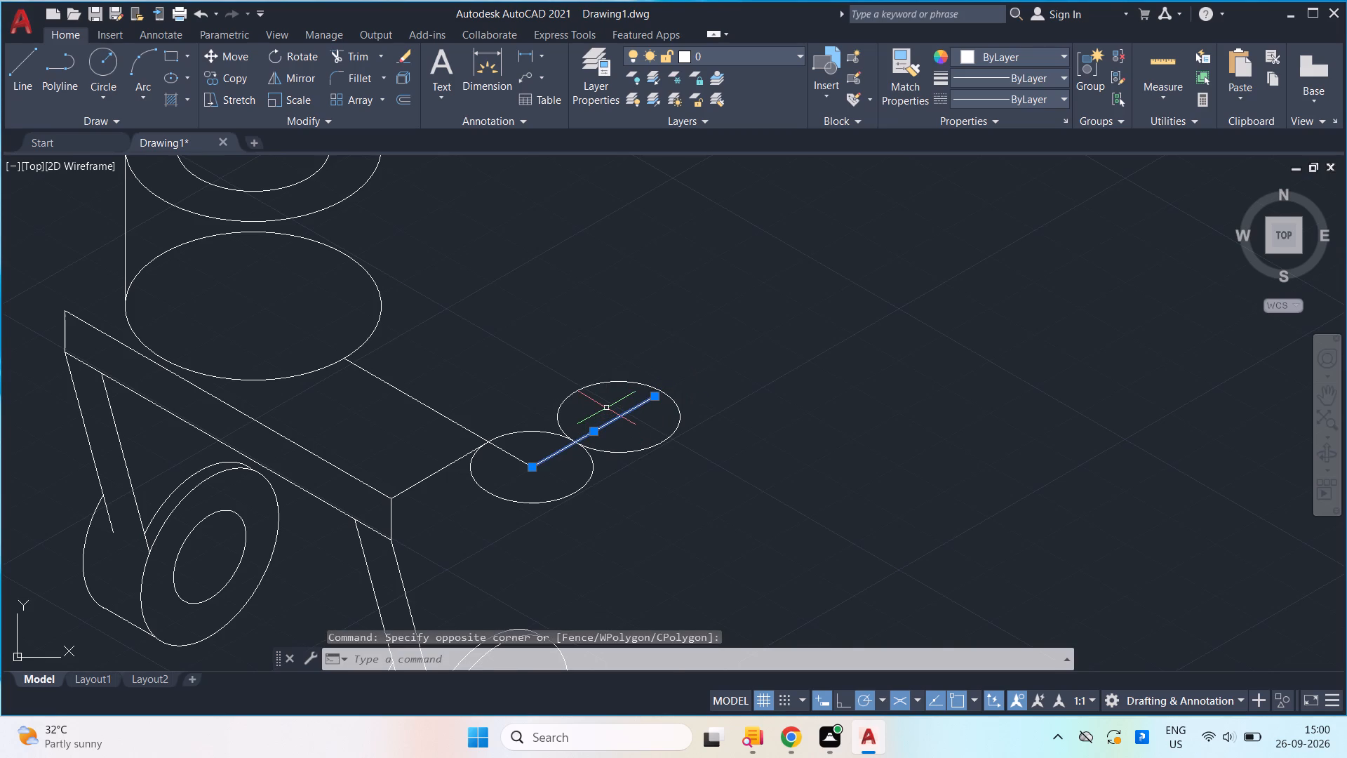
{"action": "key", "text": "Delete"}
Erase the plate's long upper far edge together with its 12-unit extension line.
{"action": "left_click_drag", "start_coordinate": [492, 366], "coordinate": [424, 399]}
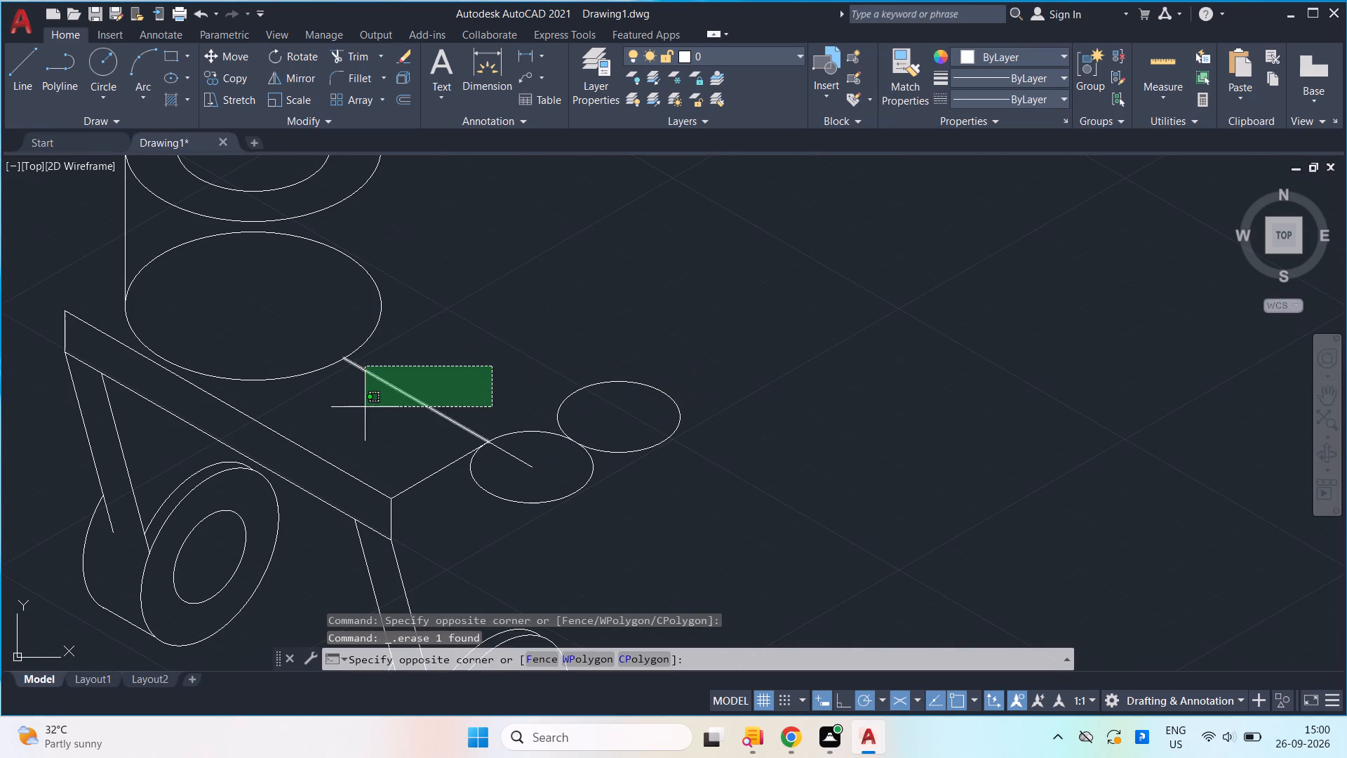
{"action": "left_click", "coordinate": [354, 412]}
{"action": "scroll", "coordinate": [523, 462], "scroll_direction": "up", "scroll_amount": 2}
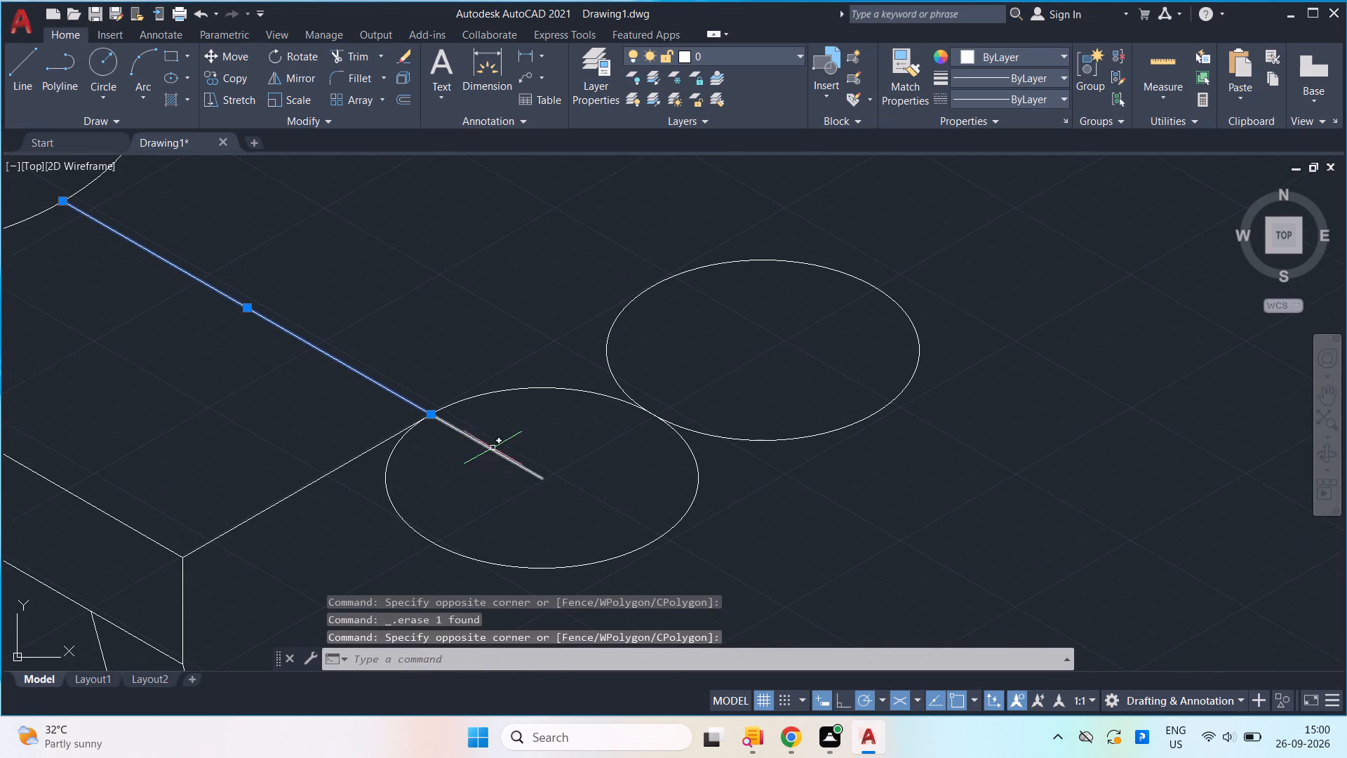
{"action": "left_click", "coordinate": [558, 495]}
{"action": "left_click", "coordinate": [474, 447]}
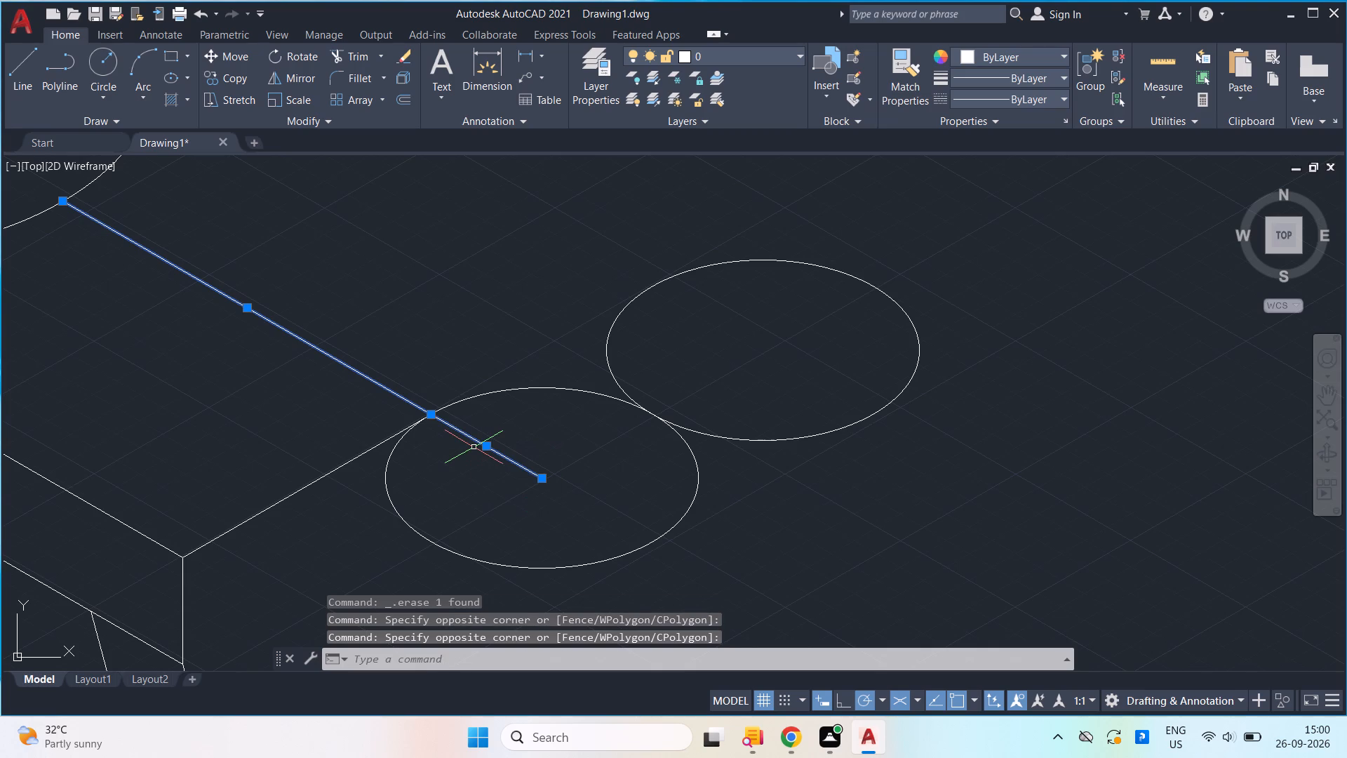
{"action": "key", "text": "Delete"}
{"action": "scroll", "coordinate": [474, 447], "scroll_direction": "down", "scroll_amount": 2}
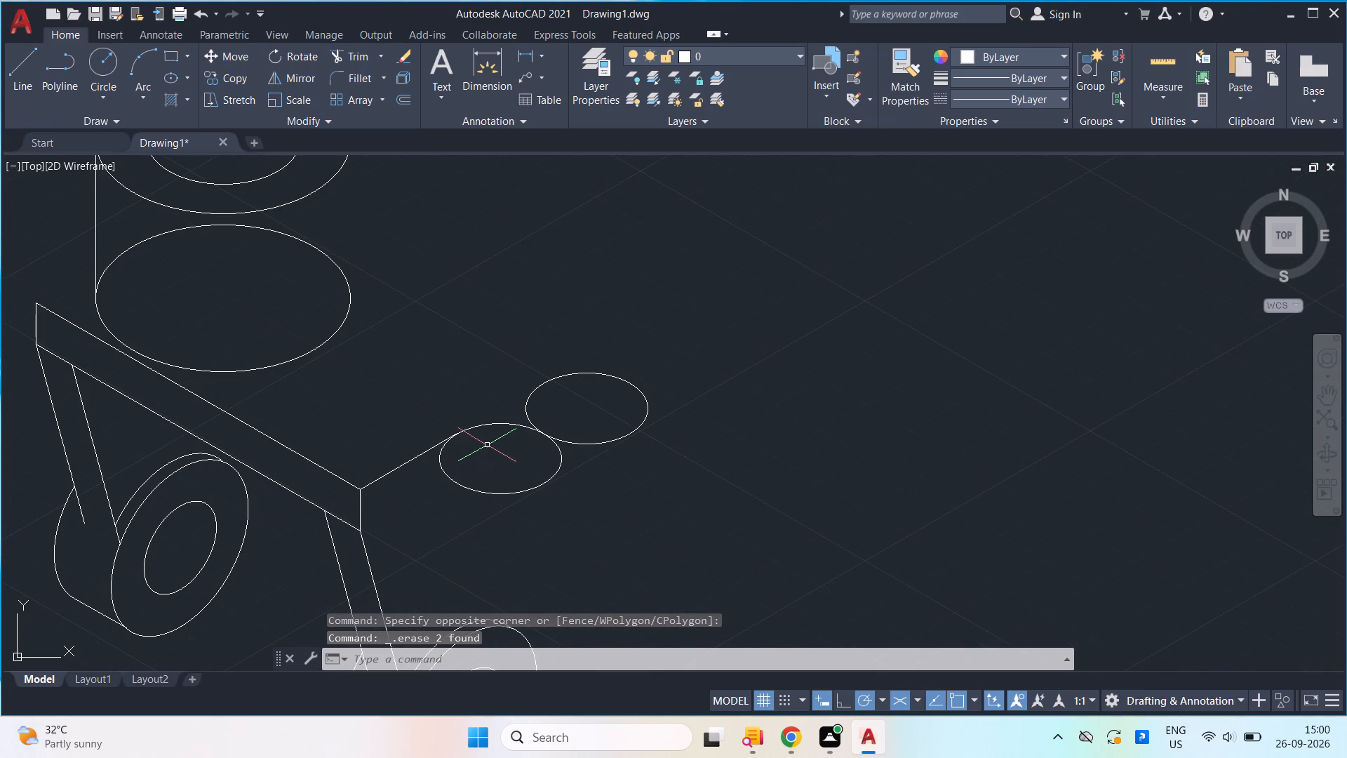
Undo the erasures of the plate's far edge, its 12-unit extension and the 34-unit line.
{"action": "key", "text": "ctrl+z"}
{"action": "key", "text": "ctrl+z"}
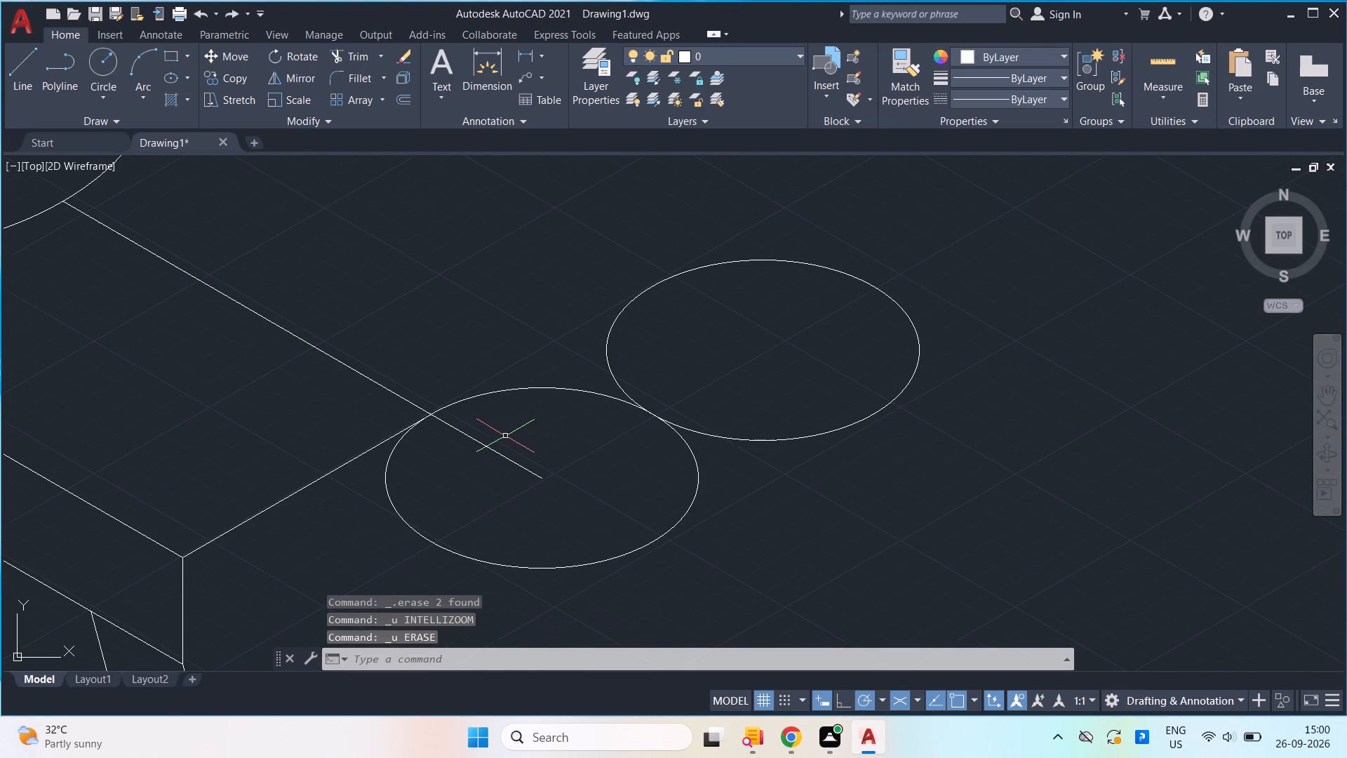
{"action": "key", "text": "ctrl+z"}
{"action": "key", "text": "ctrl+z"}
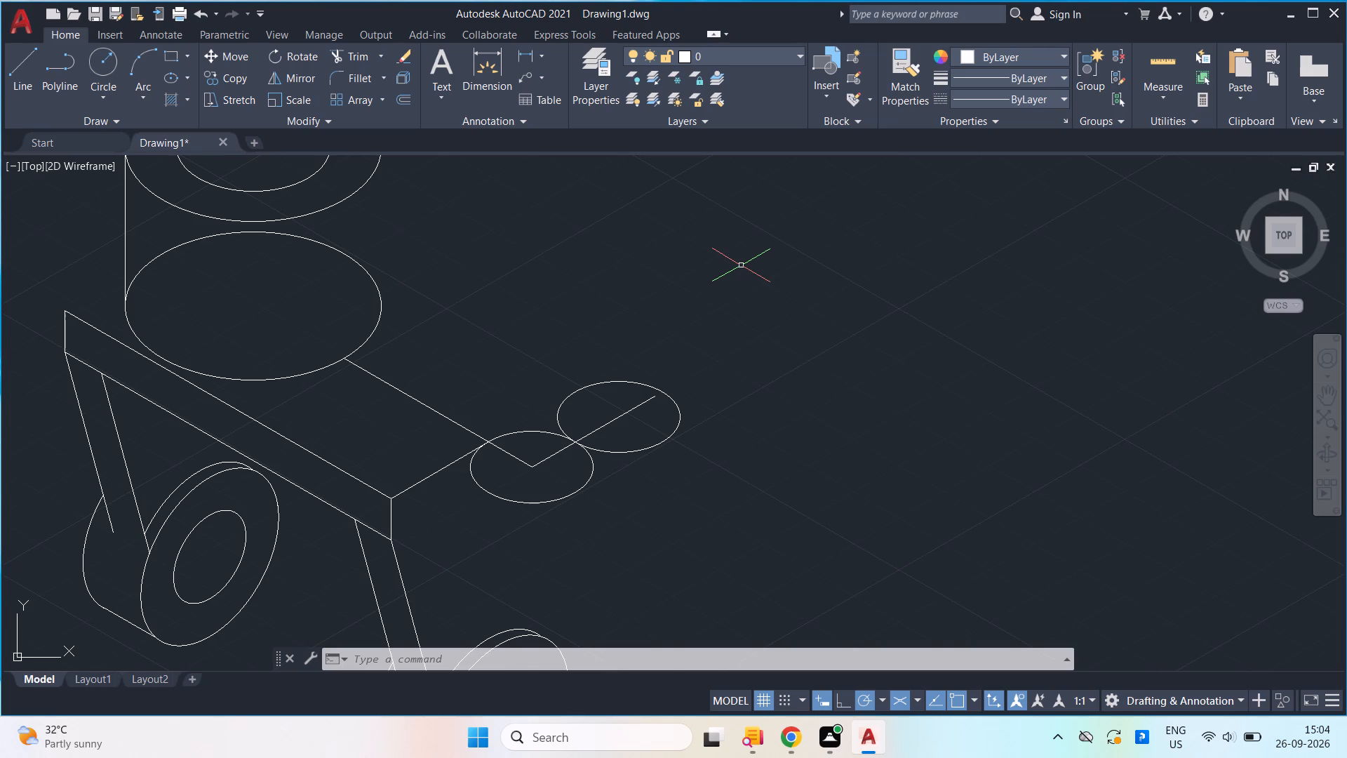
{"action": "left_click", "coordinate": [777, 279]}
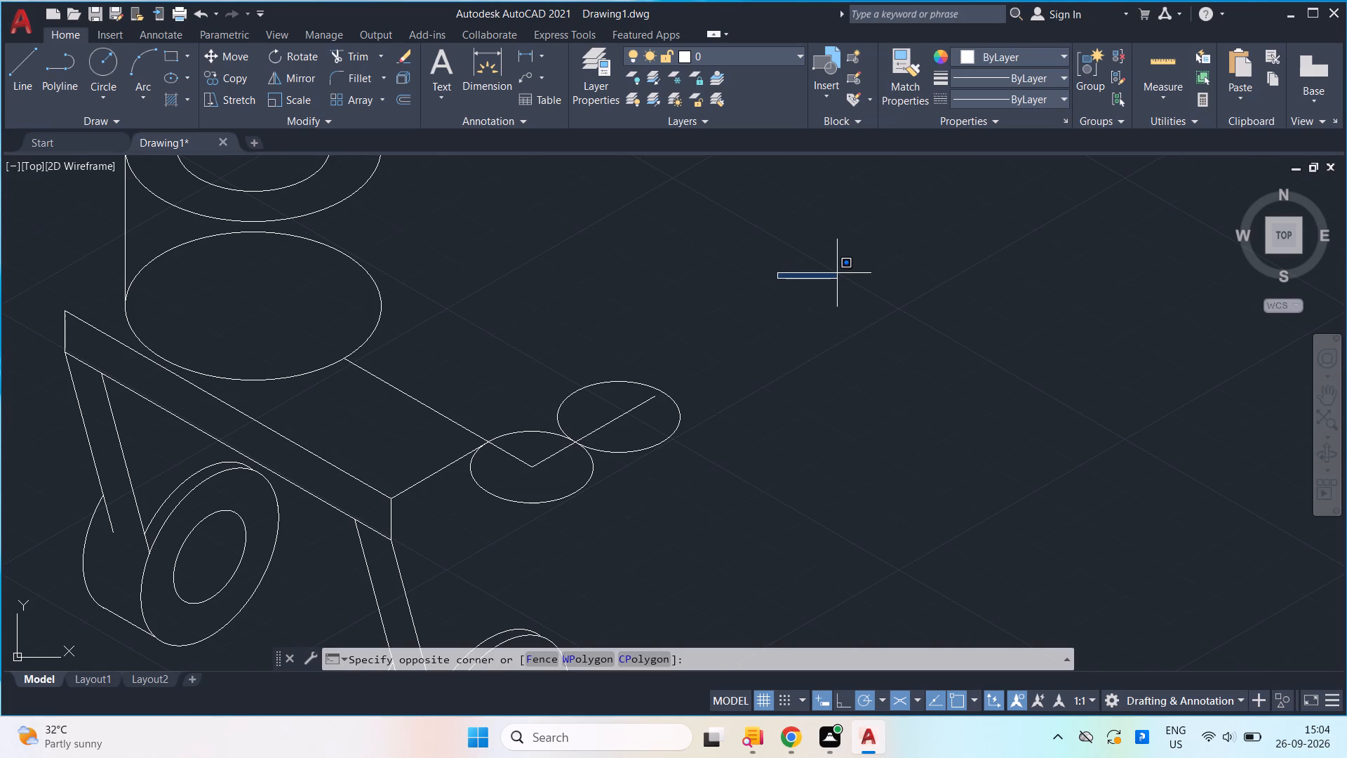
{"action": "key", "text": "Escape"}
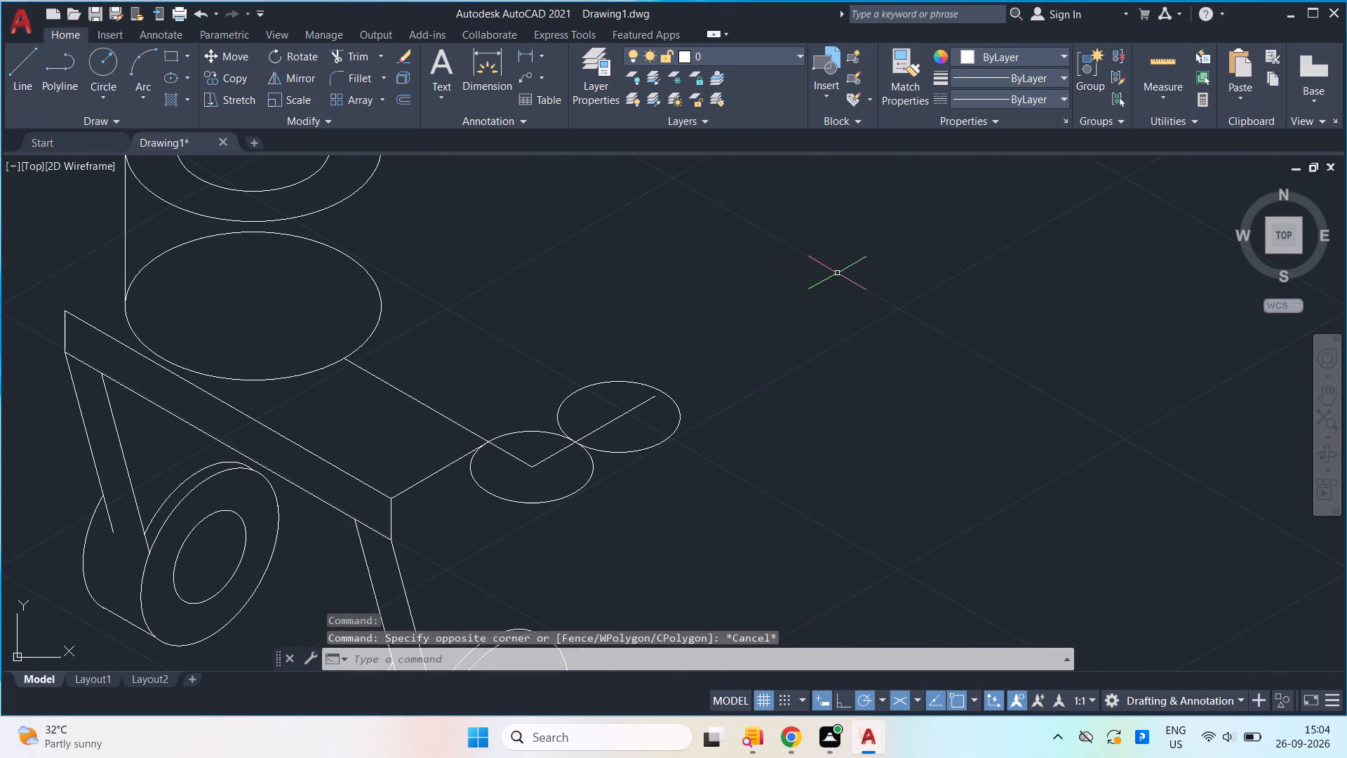
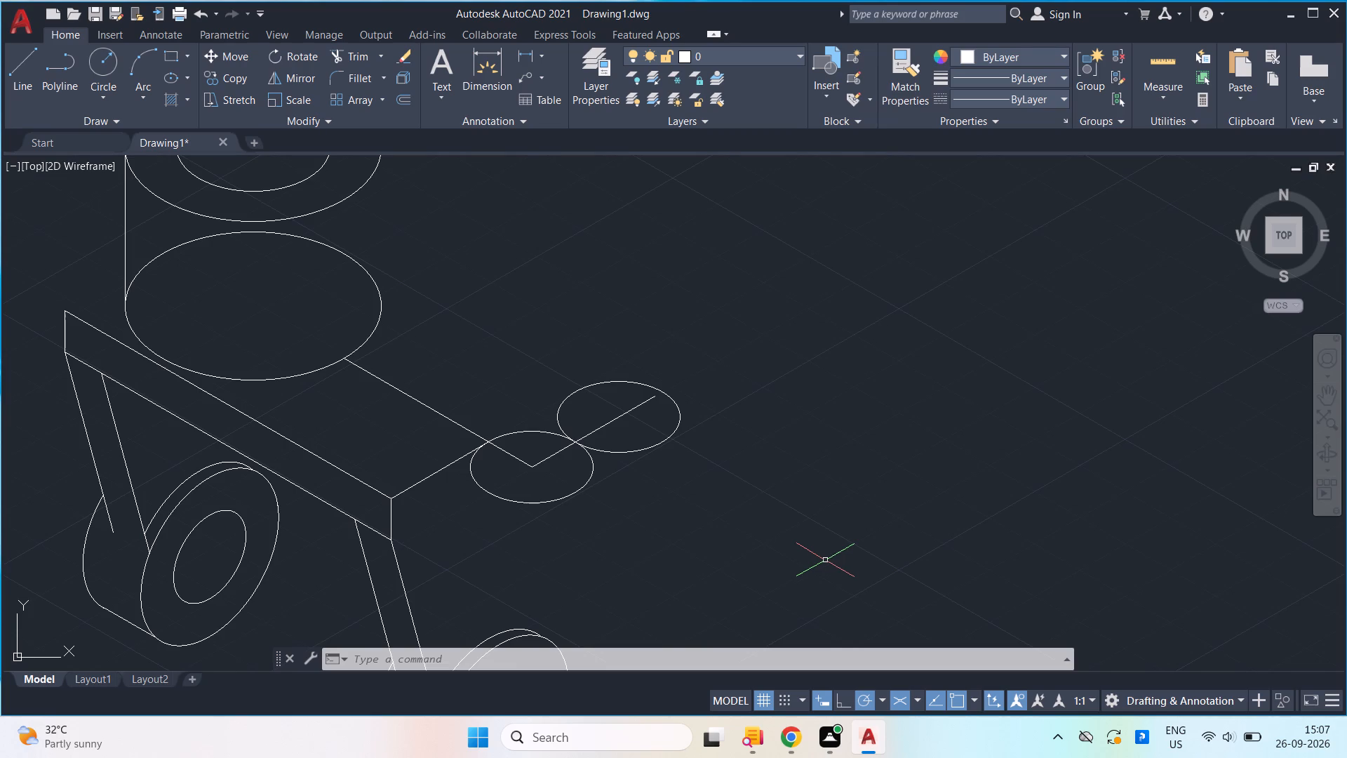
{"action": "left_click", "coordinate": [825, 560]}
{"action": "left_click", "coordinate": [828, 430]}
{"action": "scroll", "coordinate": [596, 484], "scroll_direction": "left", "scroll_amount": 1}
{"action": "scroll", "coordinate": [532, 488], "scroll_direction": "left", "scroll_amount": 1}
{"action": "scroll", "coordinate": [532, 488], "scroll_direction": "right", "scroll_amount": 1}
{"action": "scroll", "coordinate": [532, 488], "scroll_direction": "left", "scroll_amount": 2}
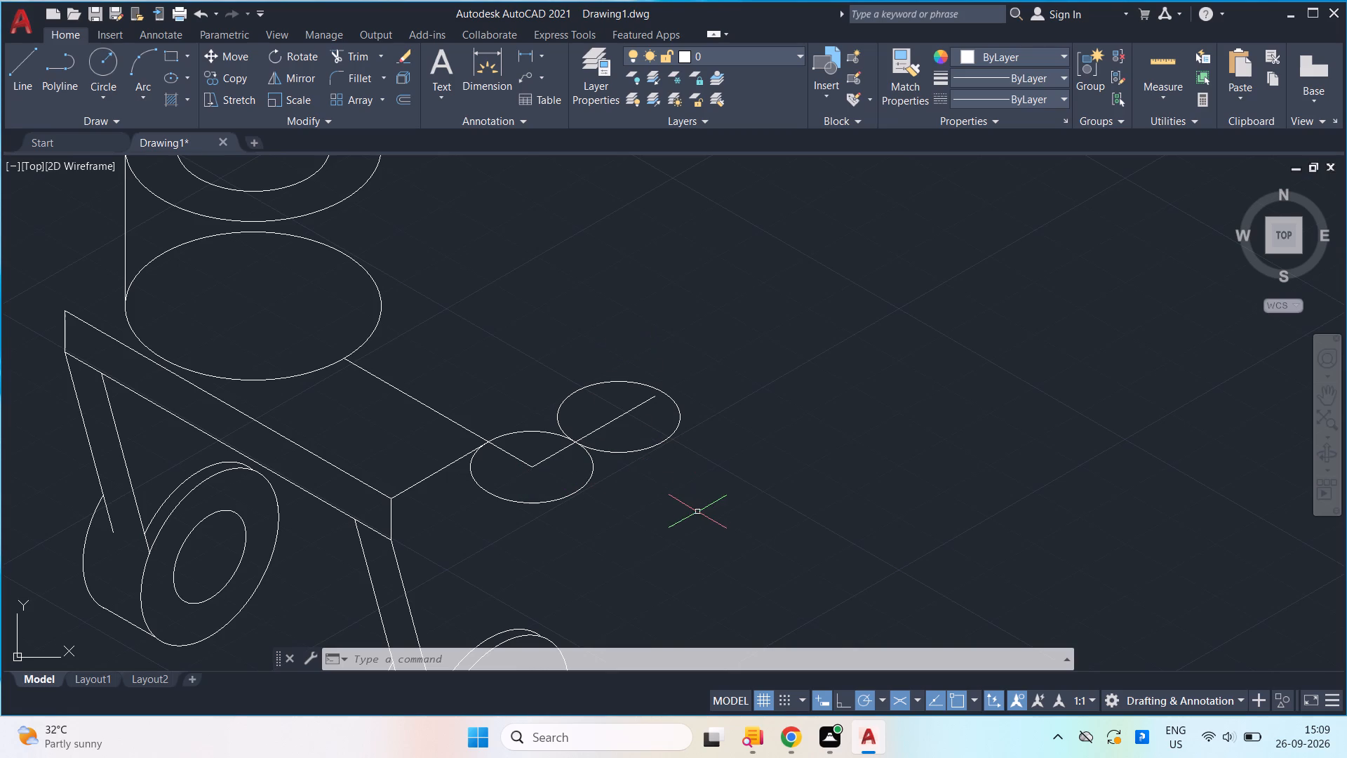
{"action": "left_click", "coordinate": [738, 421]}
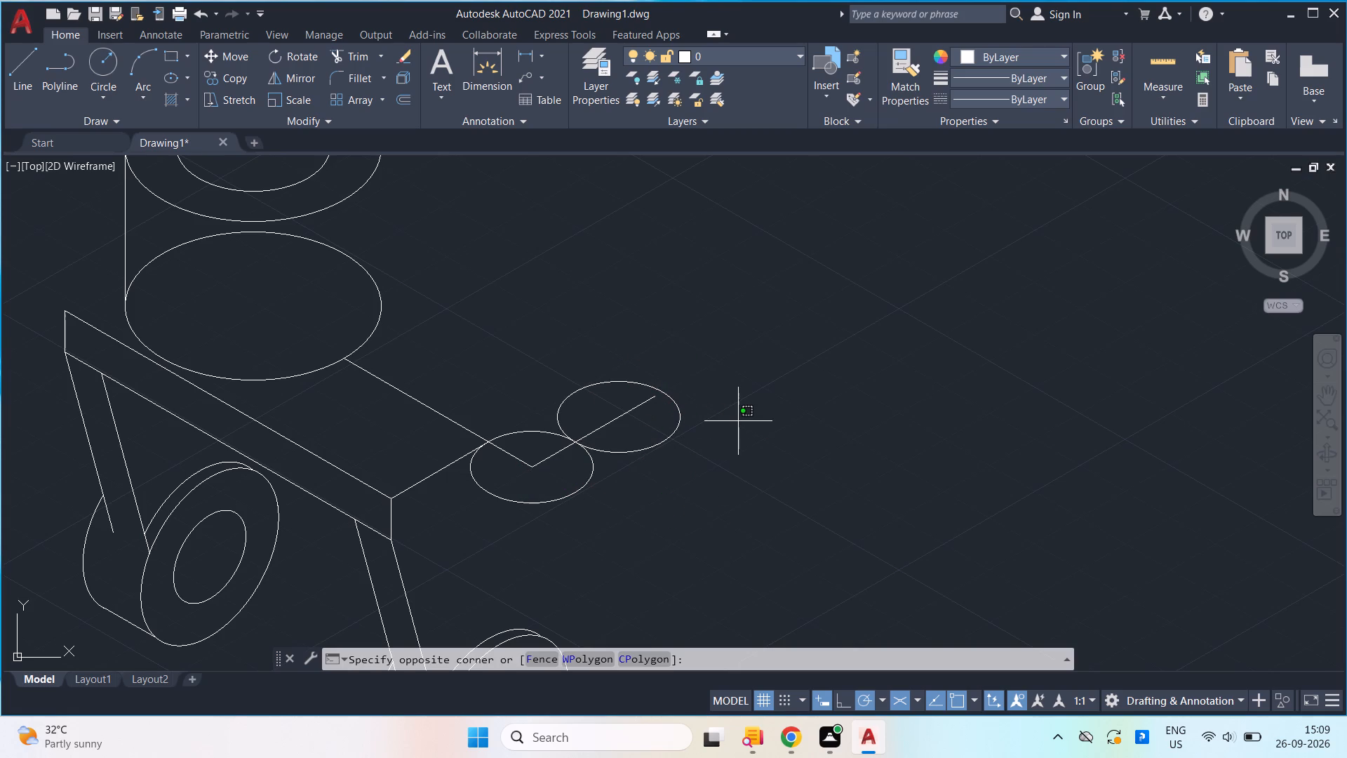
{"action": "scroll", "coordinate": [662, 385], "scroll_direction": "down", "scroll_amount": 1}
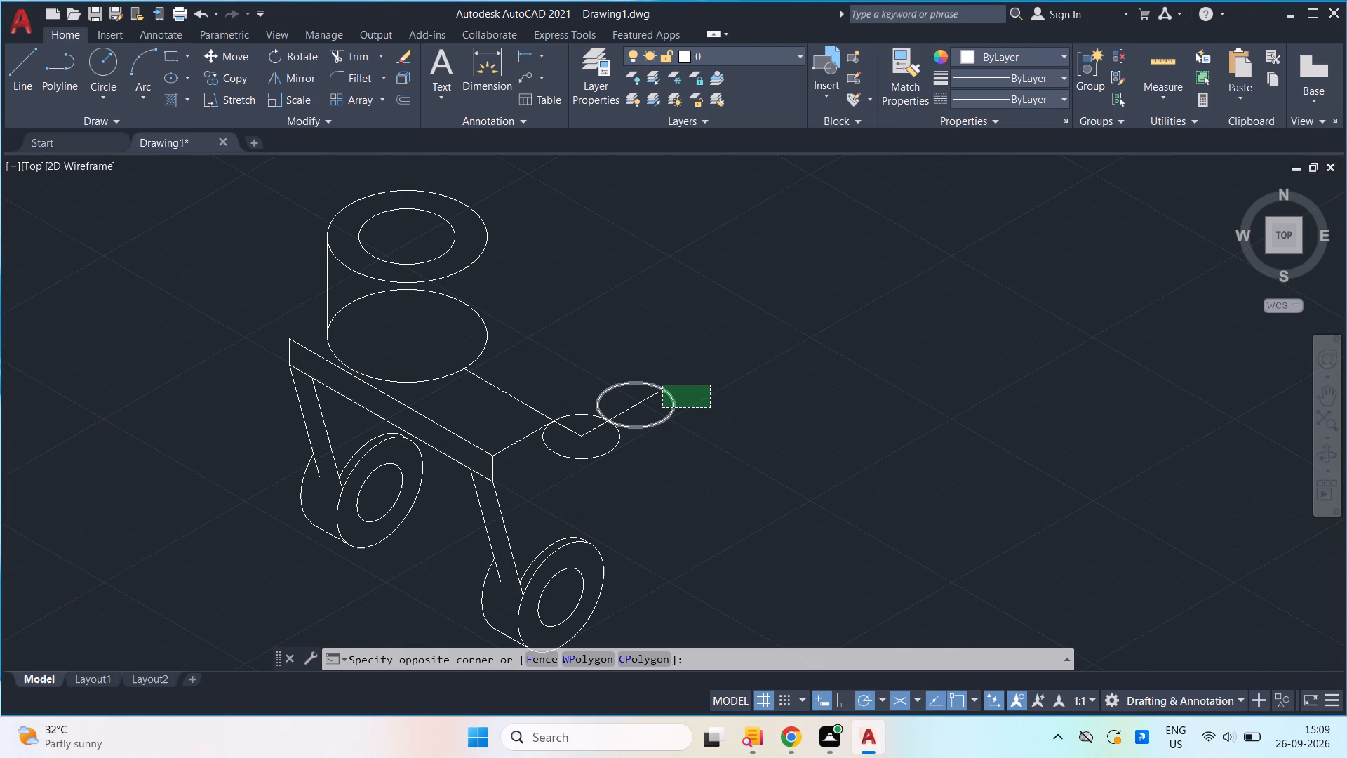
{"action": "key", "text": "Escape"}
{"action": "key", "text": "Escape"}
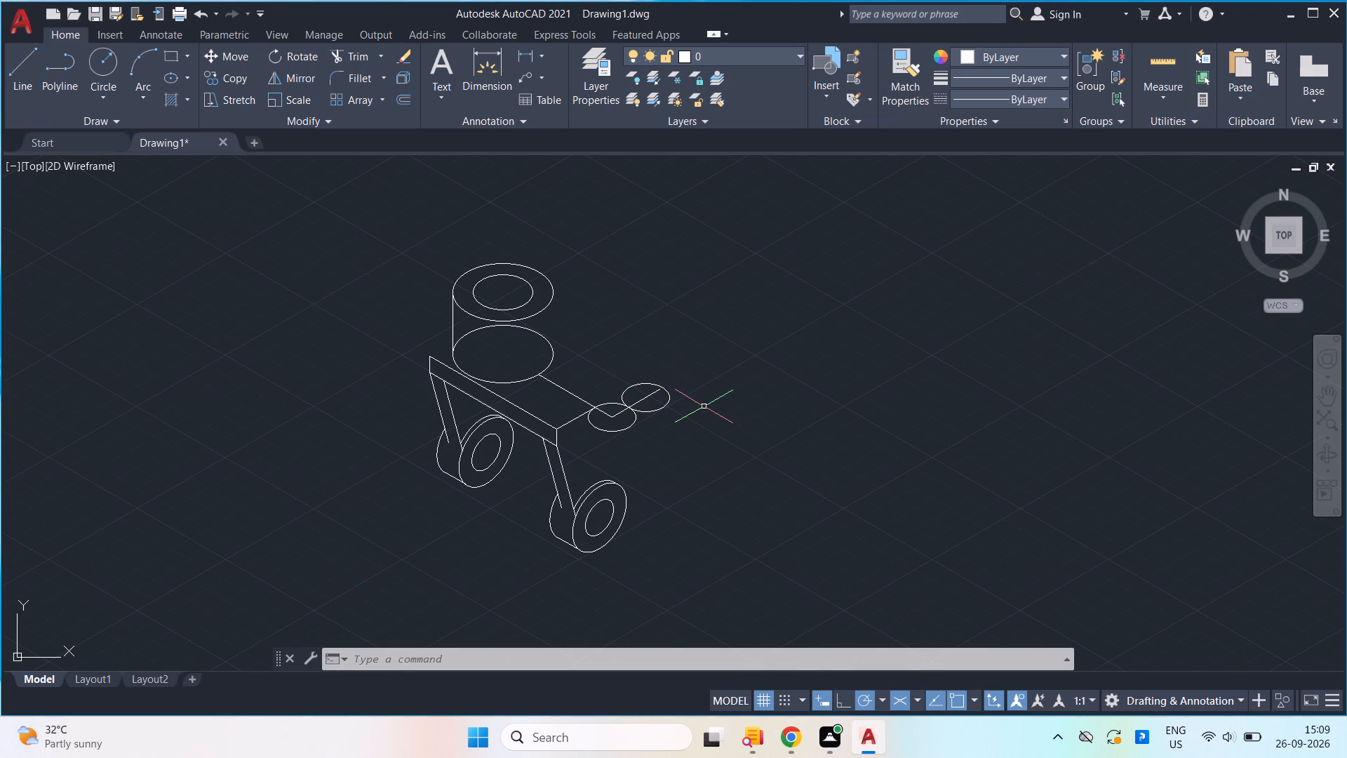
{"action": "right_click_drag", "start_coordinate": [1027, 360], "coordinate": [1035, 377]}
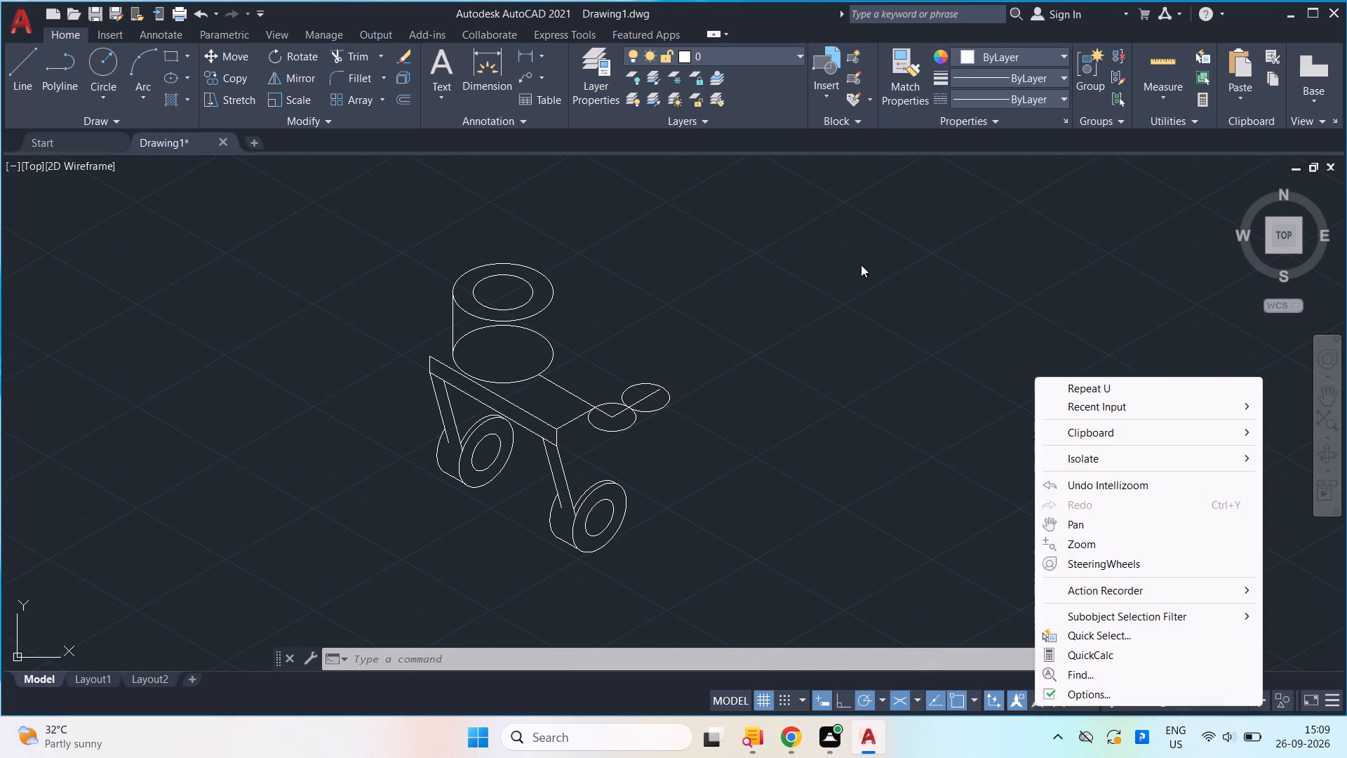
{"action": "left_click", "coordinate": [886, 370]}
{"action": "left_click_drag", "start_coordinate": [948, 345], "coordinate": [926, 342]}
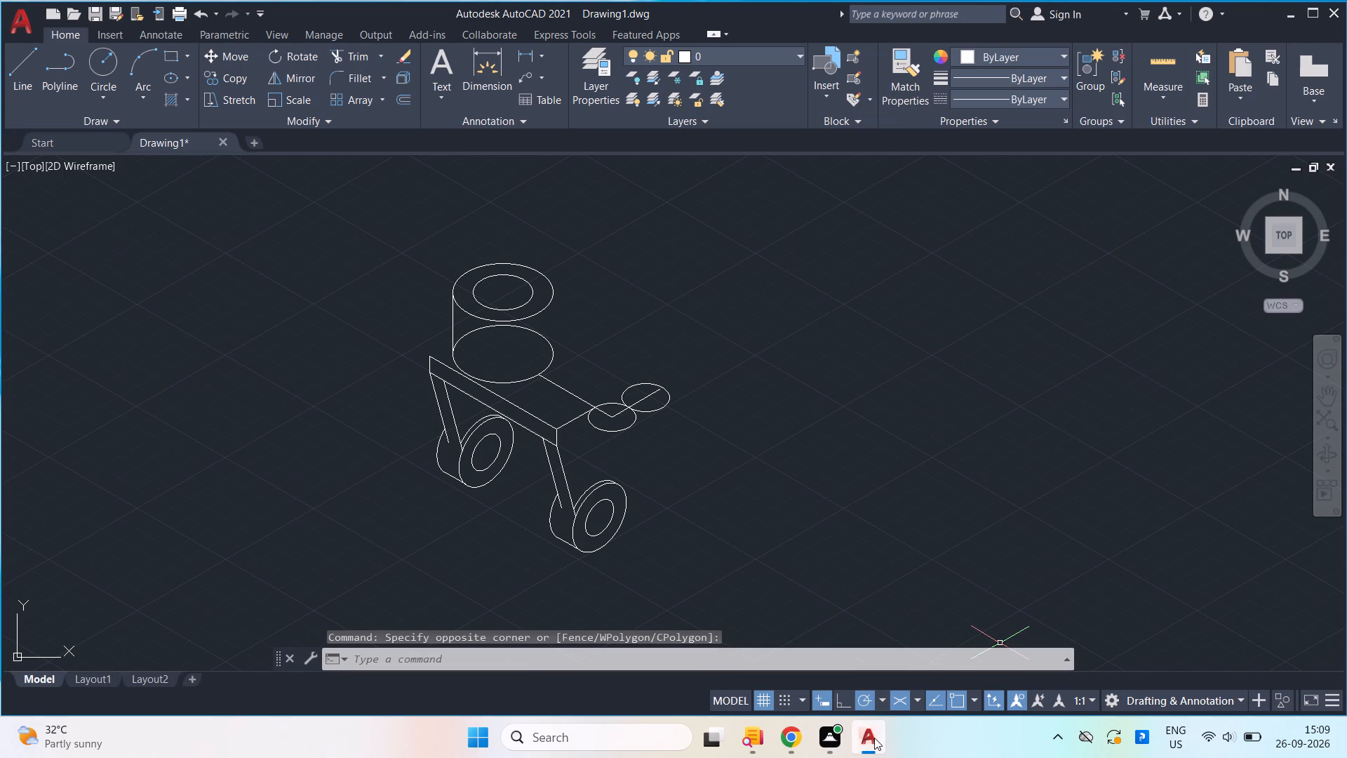
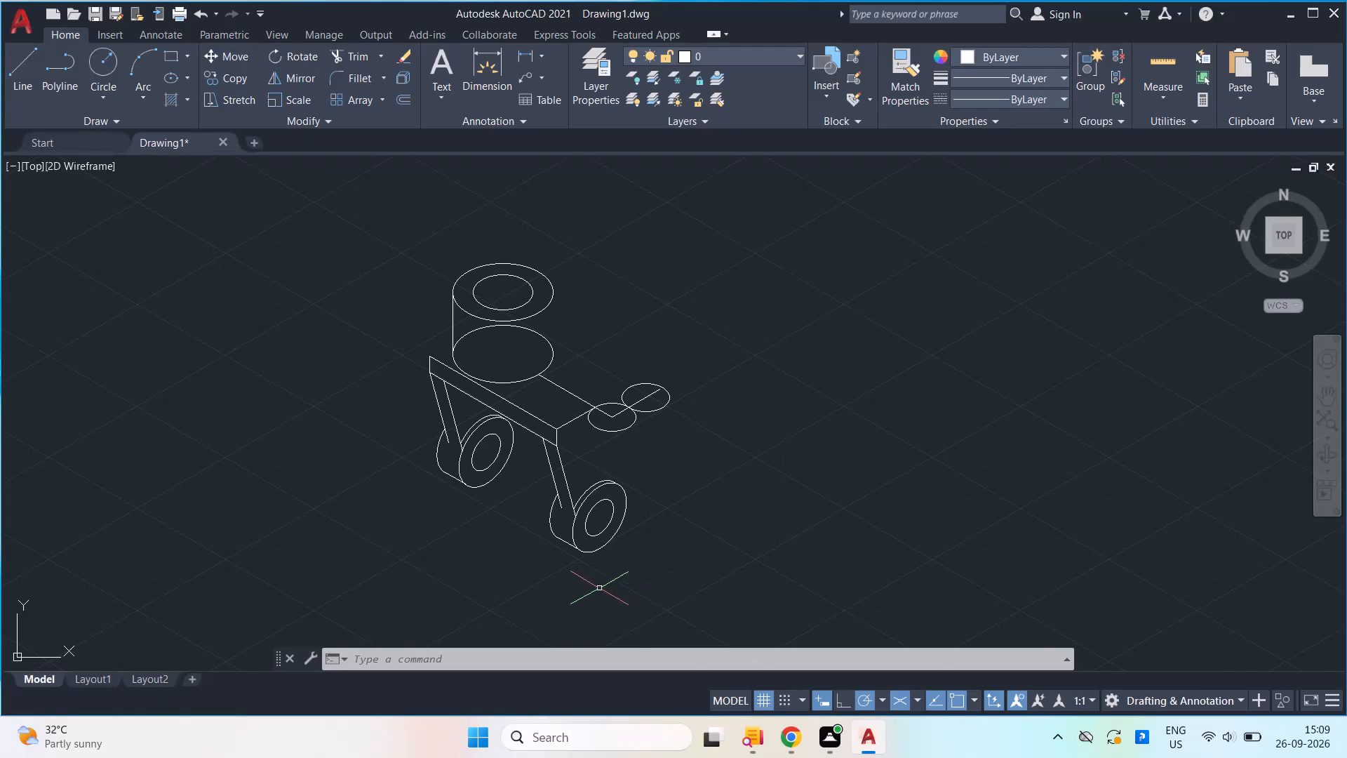
On the lower-right boss, trim the right slanted edge's end segment between the back arc and the front outer isocircle.
{"action": "scroll", "coordinate": [576, 537], "scroll_direction": "up", "scroll_amount": 3}
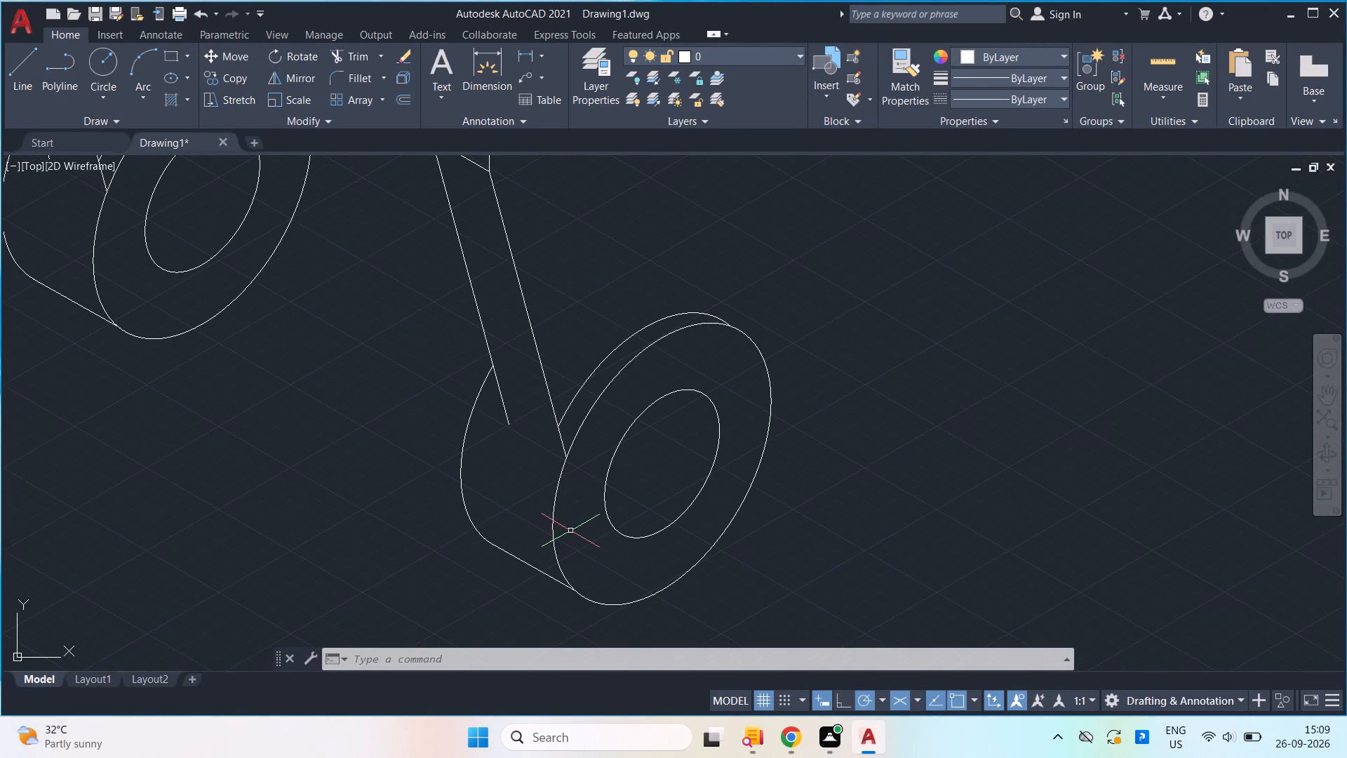
{"action": "scroll", "coordinate": [570, 530], "scroll_direction": "down", "scroll_amount": 1}
{"action": "scroll", "coordinate": [575, 494], "scroll_direction": "up", "scroll_amount": 1}
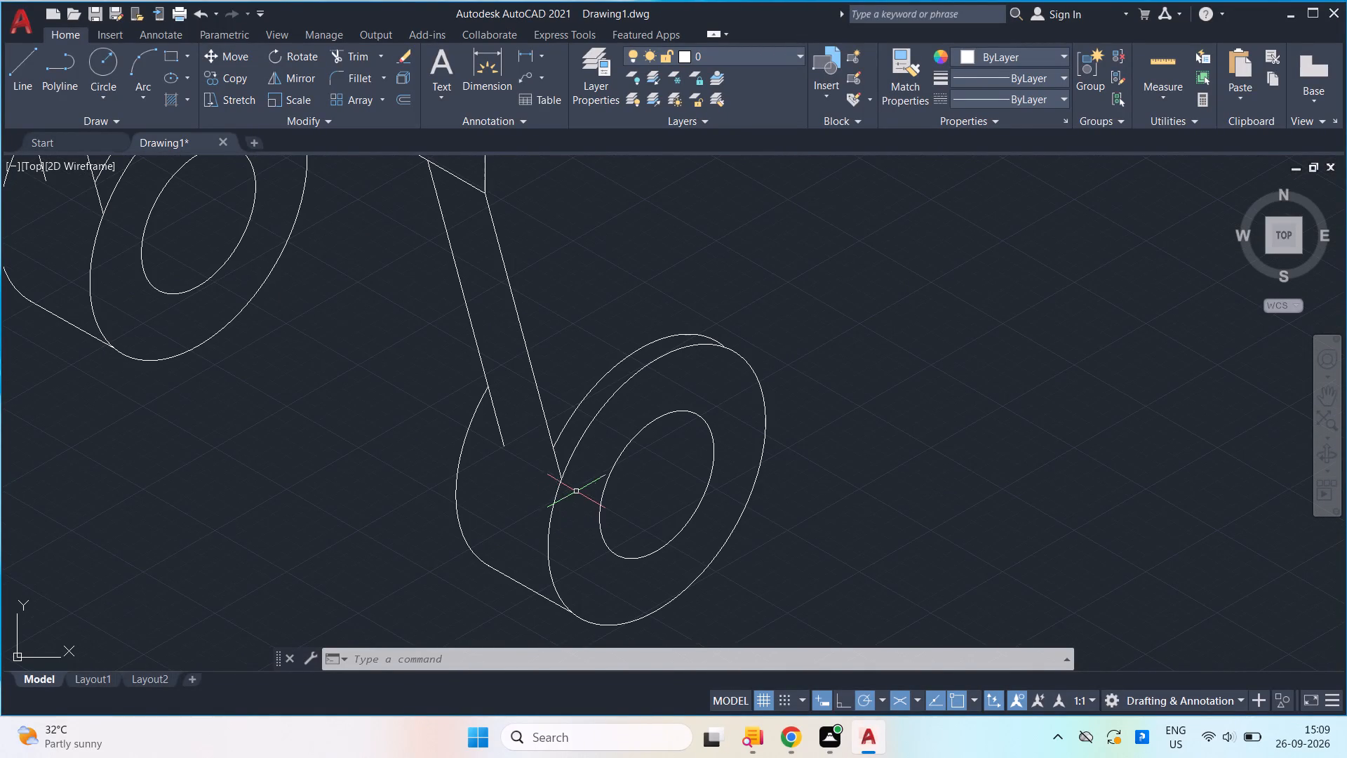
{"action": "scroll", "coordinate": [571, 481], "scroll_direction": "up", "scroll_amount": 5}
{"action": "scroll", "coordinate": [463, 304], "scroll_direction": "up", "scroll_amount": 3}
{"action": "scroll", "coordinate": [463, 304], "scroll_direction": "down", "scroll_amount": 8}
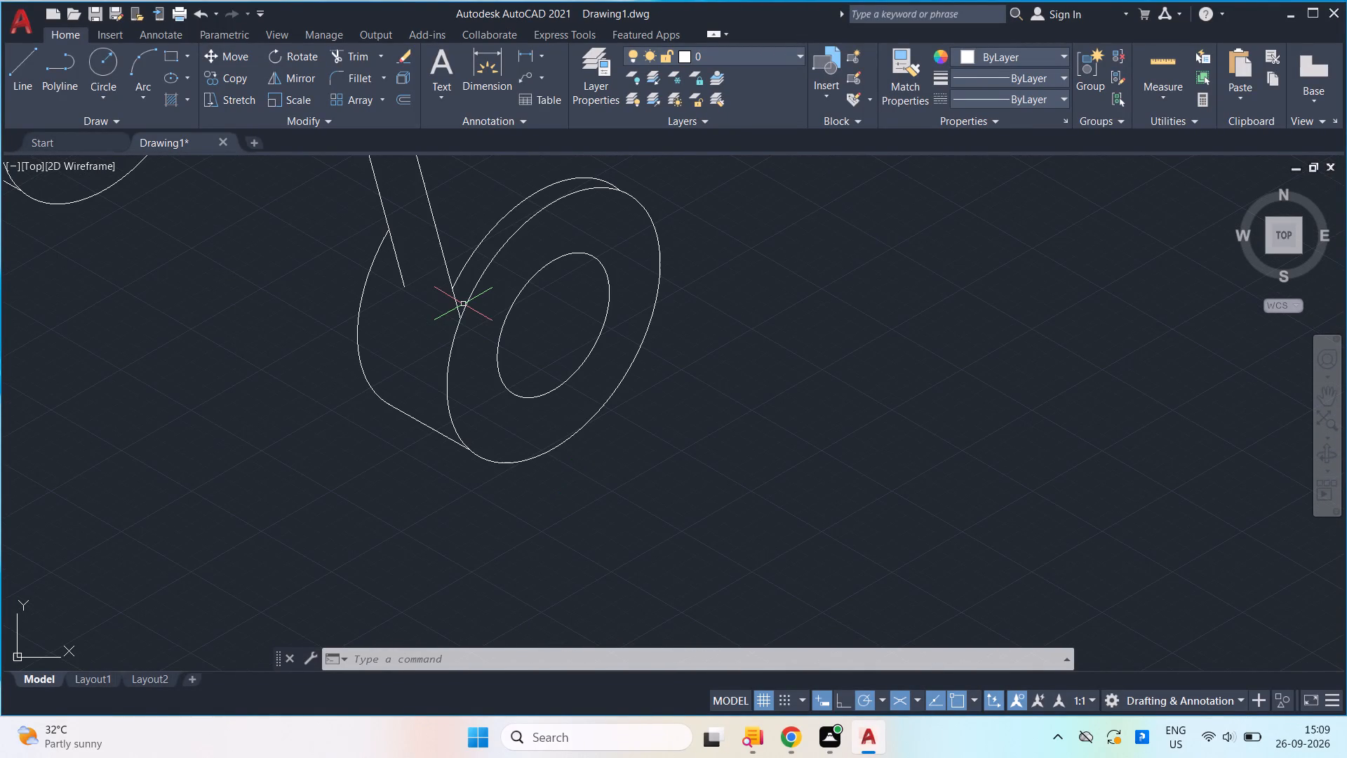
{"action": "scroll", "coordinate": [463, 304], "scroll_direction": "down", "scroll_amount": 1}
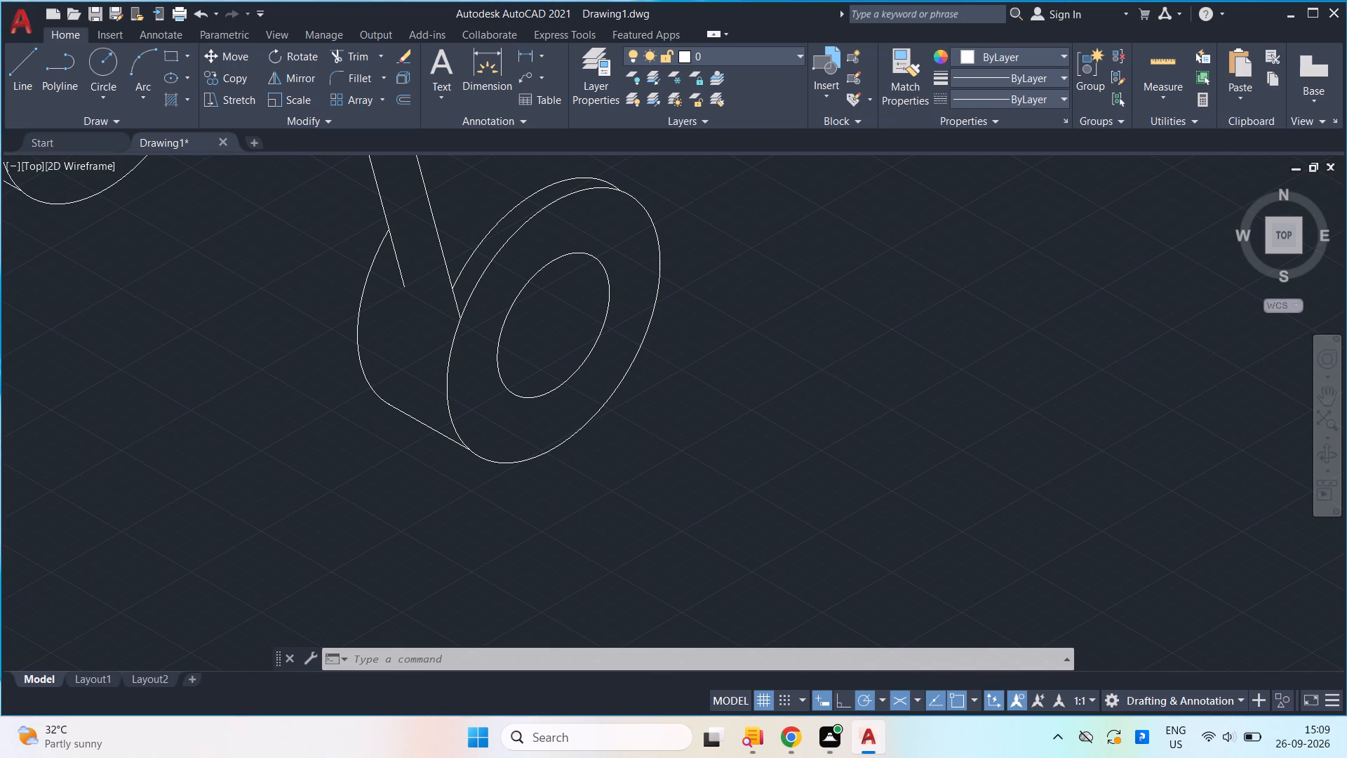
{"action": "scroll", "coordinate": [450, 288], "scroll_direction": "up", "scroll_amount": 1}
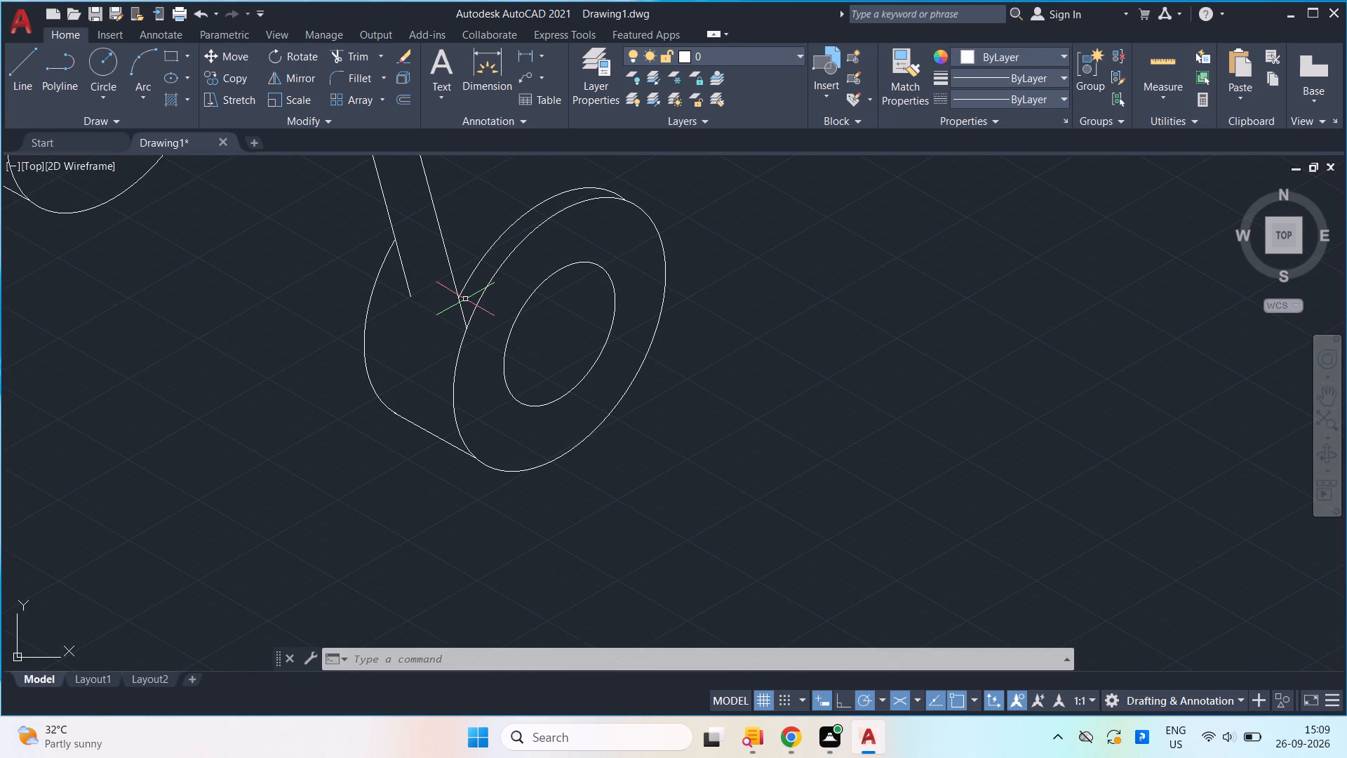
{"action": "type", "text": "tr"}
{"action": "key", "text": "Return"}
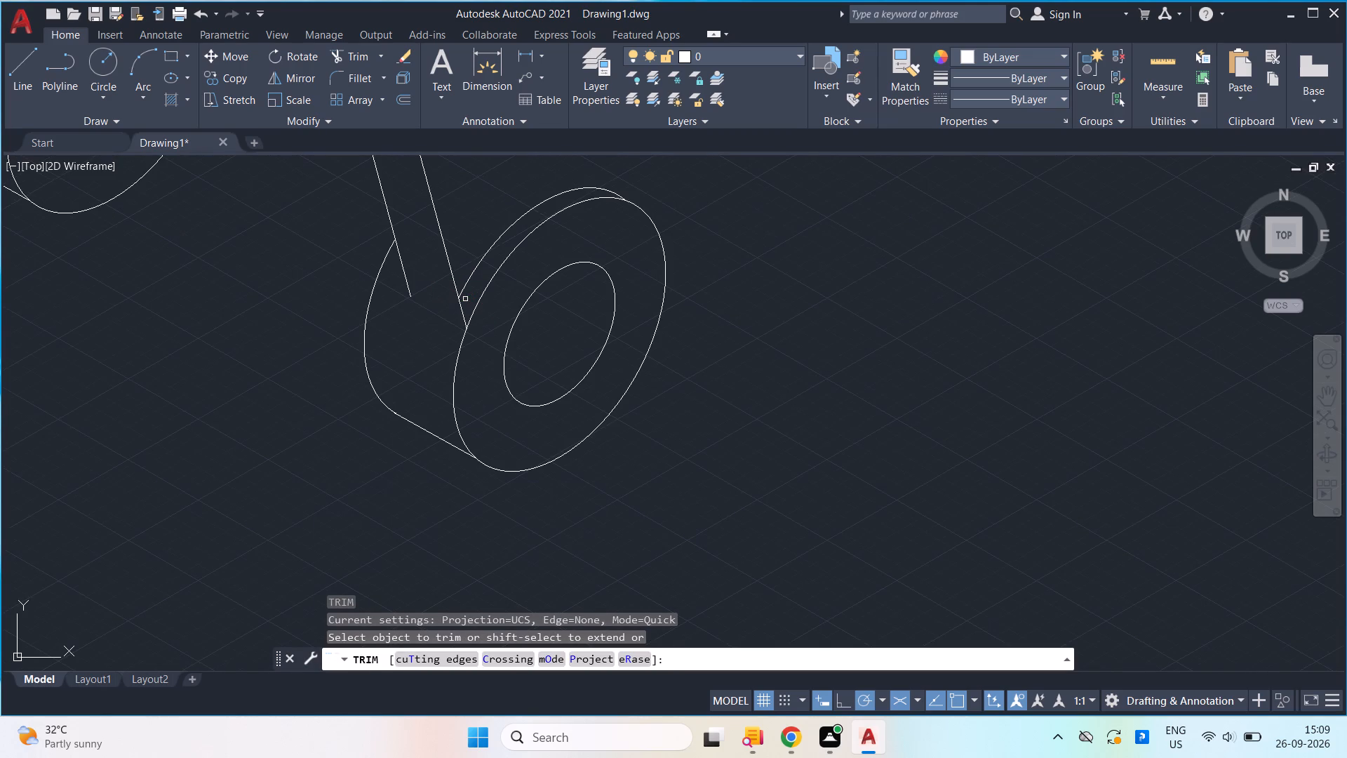
{"action": "left_click", "coordinate": [465, 299]}
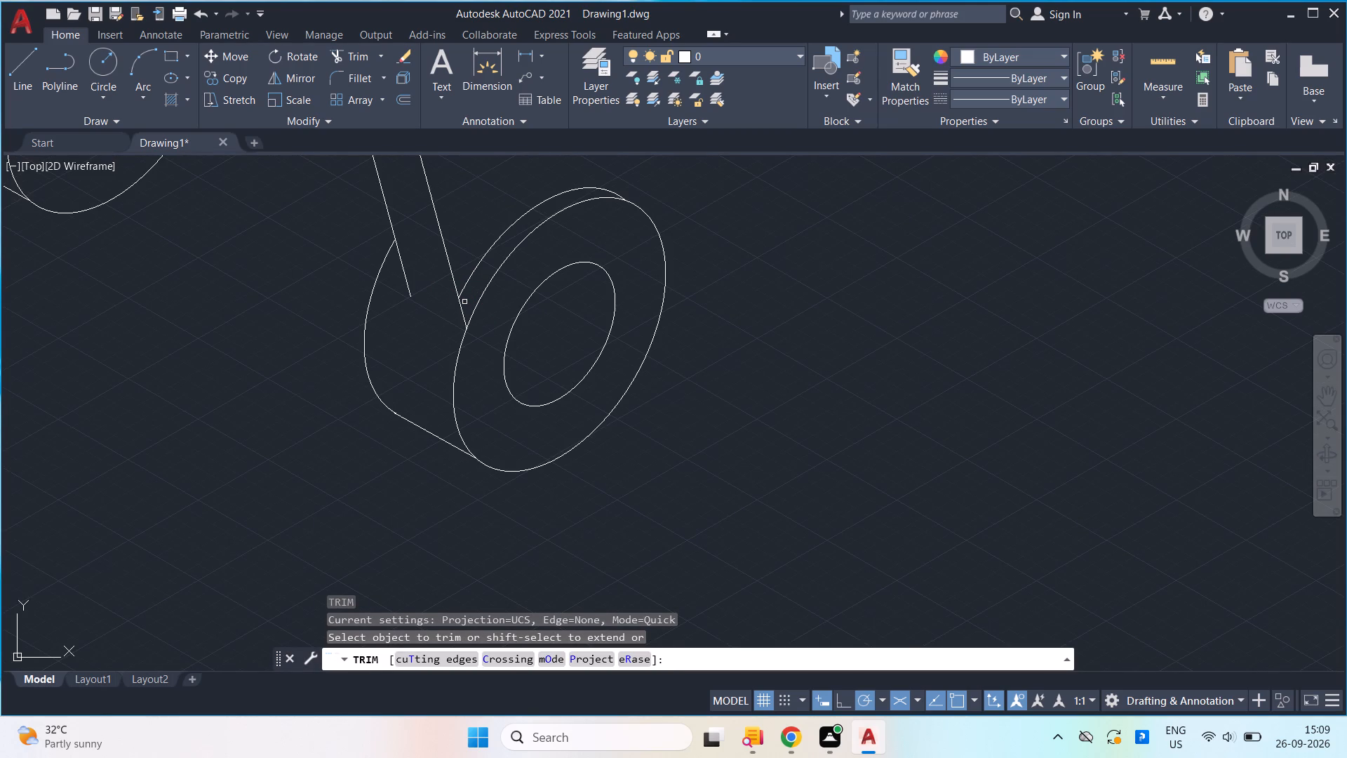
{"action": "scroll", "coordinate": [464, 302], "scroll_direction": "up", "scroll_amount": 3}
{"action": "left_click", "coordinate": [464, 302]}
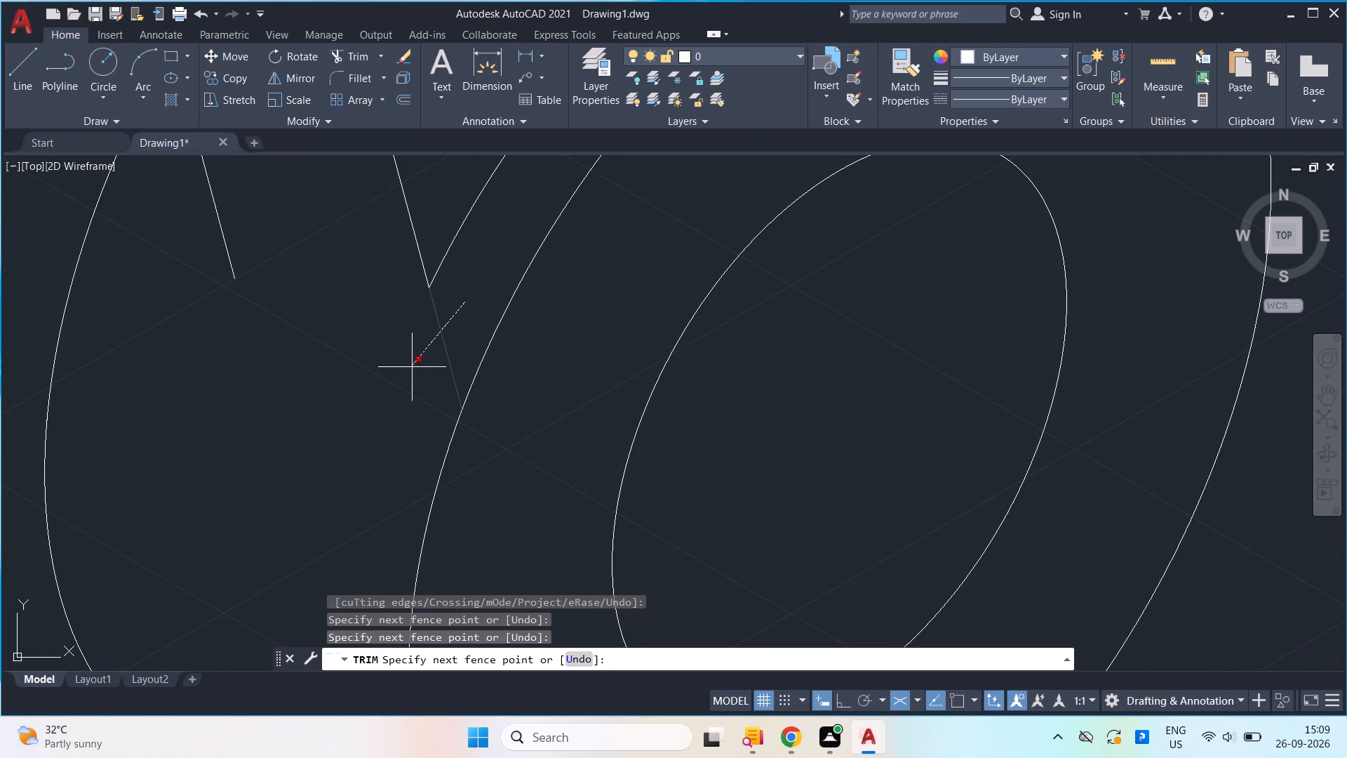
{"action": "left_click", "coordinate": [412, 367]}
On the upper-left boss, trim the right slanted edge's end segment between the back arc and the front outer isocircle.
{"action": "scroll", "coordinate": [409, 361], "scroll_direction": "down", "scroll_amount": 3}
{"action": "middle_click_drag", "start_coordinate": [384, 346], "coordinate": [516, 393]}
{"action": "middle_click_drag", "start_coordinate": [101, 314], "coordinate": [103, 317]}
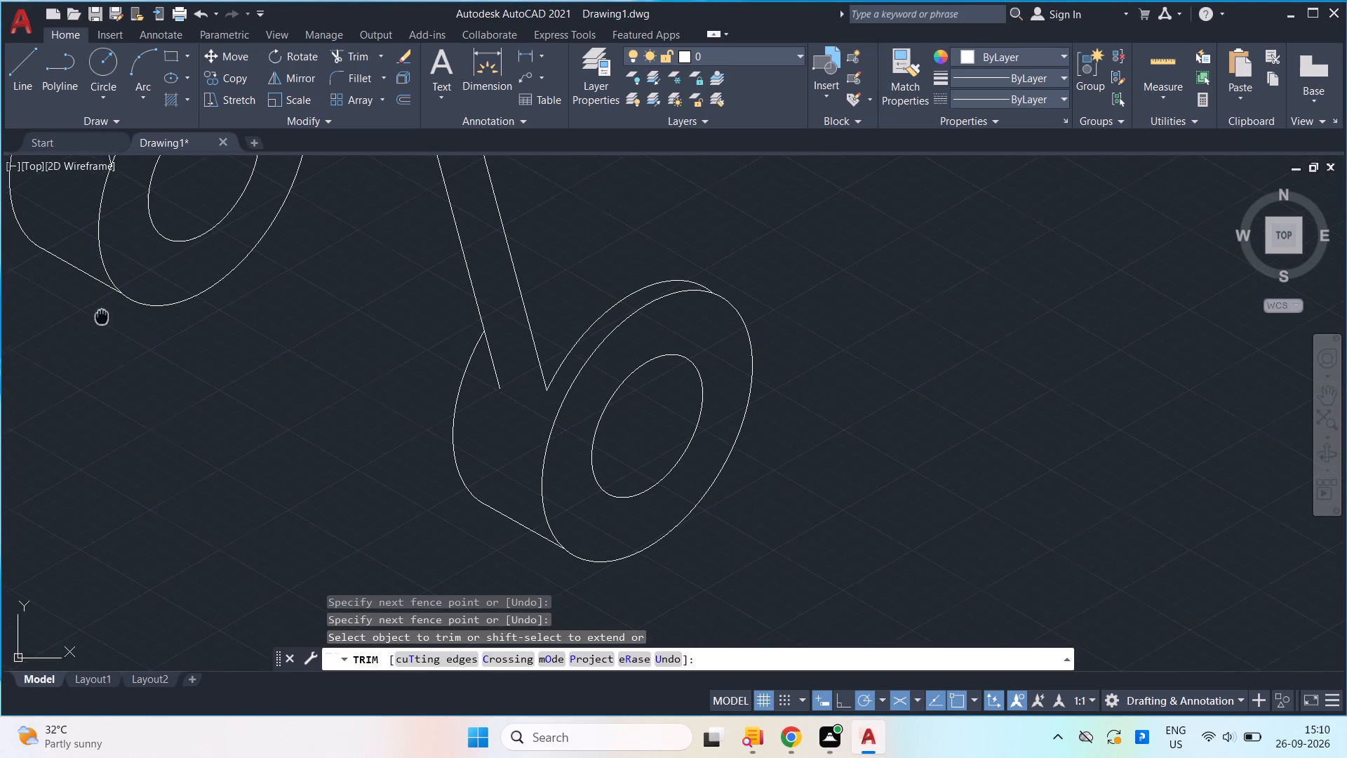
{"action": "middle_click_drag", "start_coordinate": [103, 317], "coordinate": [145, 361]}
{"action": "scroll", "coordinate": [129, 346], "scroll_direction": "up", "scroll_amount": 1}
{"action": "scroll", "coordinate": [157, 370], "scroll_direction": "down", "scroll_amount": 1}
{"action": "middle_click_drag", "start_coordinate": [211, 188], "coordinate": [245, 307]}
{"action": "scroll", "coordinate": [215, 190], "scroll_direction": "up", "scroll_amount": 1}
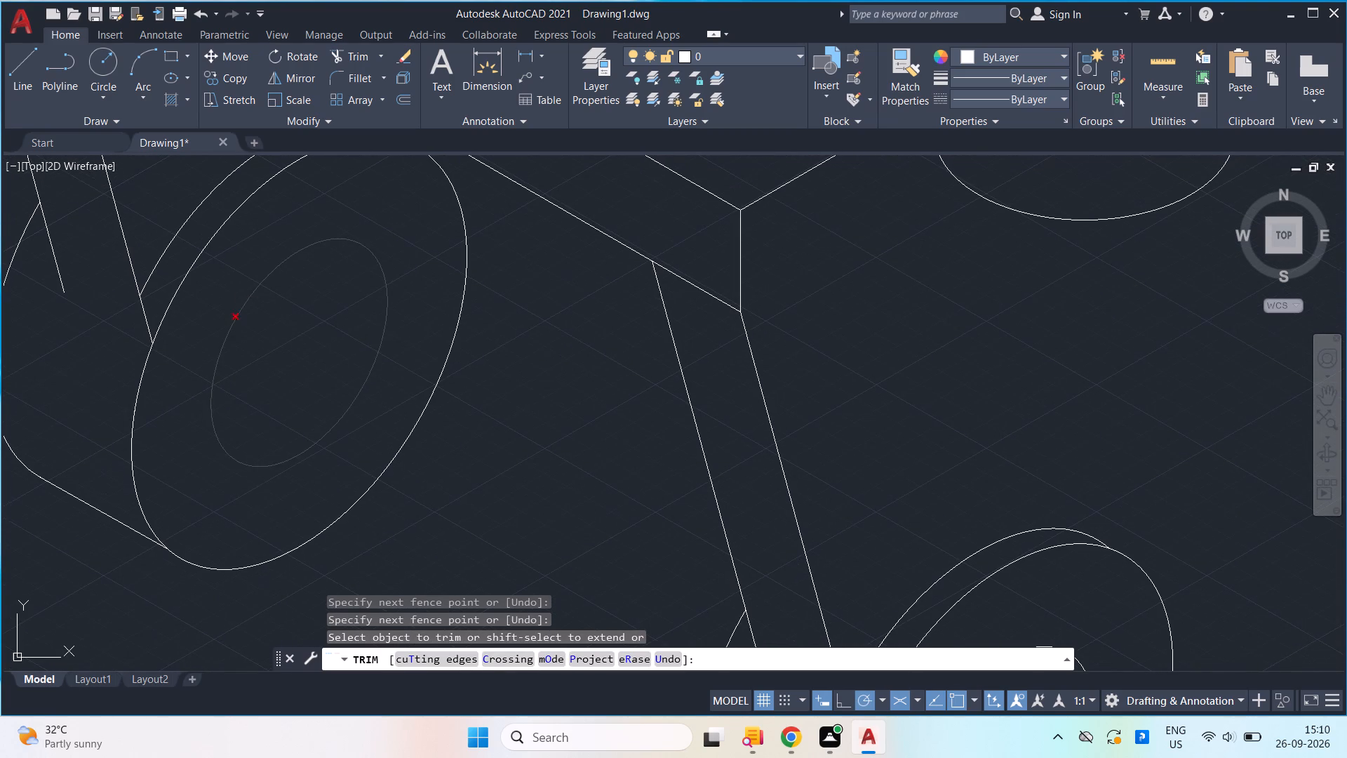
{"action": "left_click_drag", "start_coordinate": [149, 291], "coordinate": [142, 328]}
{"action": "scroll", "coordinate": [142, 330], "scroll_direction": "down", "scroll_amount": 3}
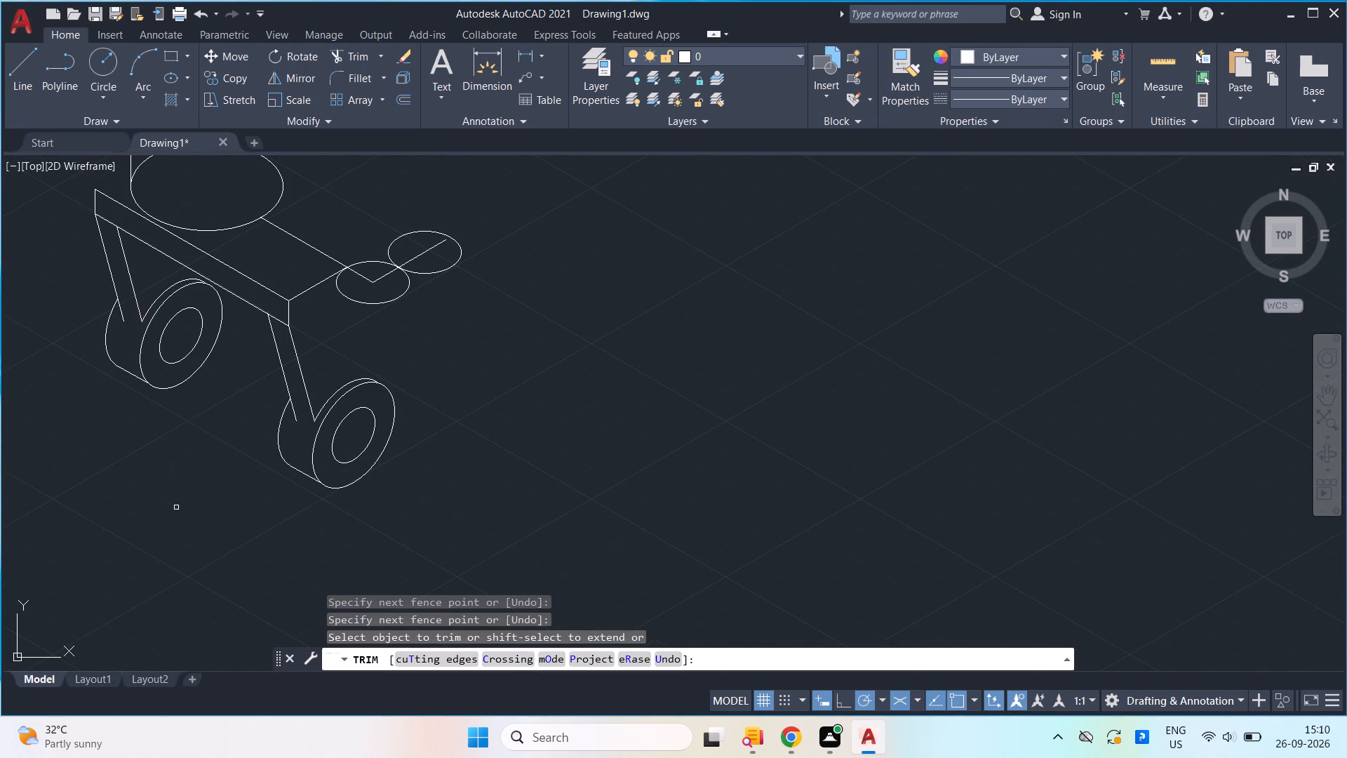
{"action": "key", "text": "Escape"}
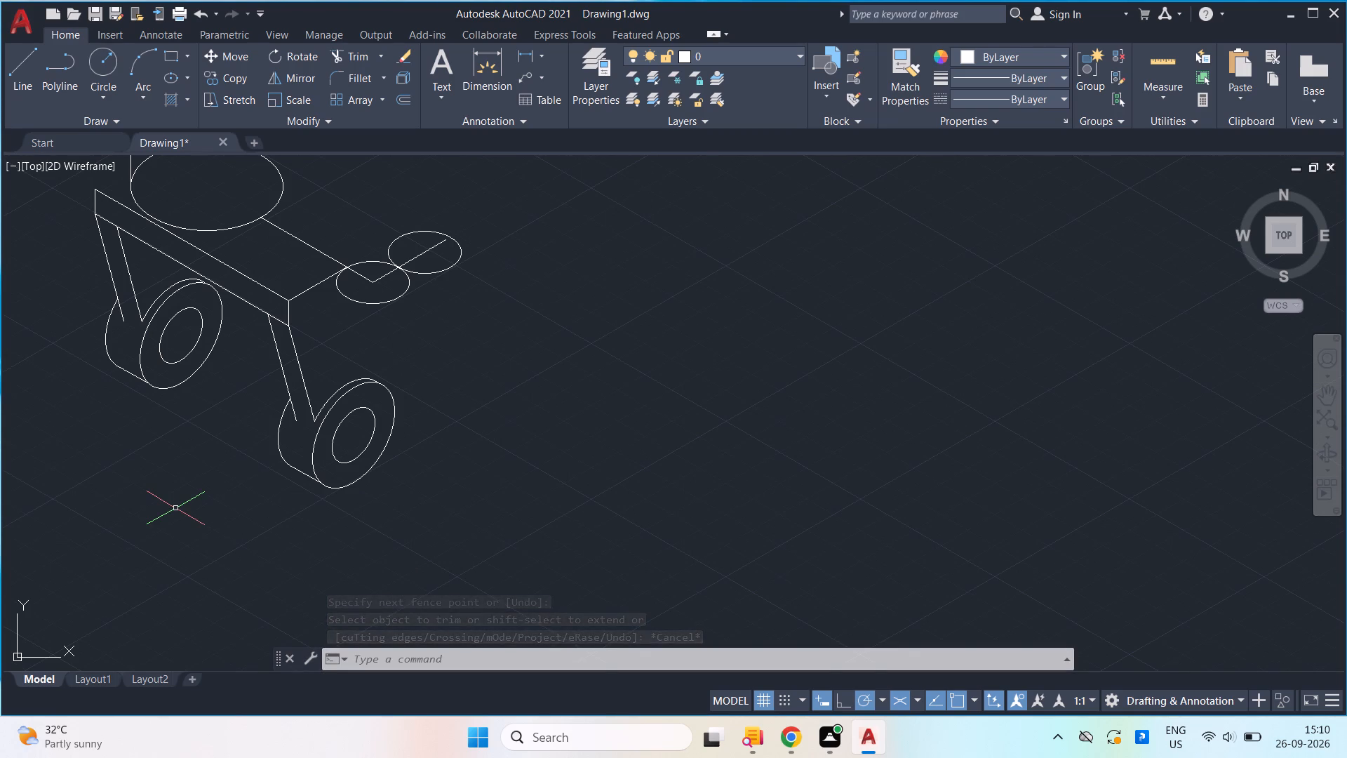
Draw a line about 4.2 units long at 60° from the upper-left boss's outer isocircle across the plate's lower front edge.
{"action": "middle_click_drag", "start_coordinate": [181, 431], "coordinate": [308, 559]}
{"action": "scroll", "coordinate": [311, 460], "scroll_direction": "up", "scroll_amount": 2}
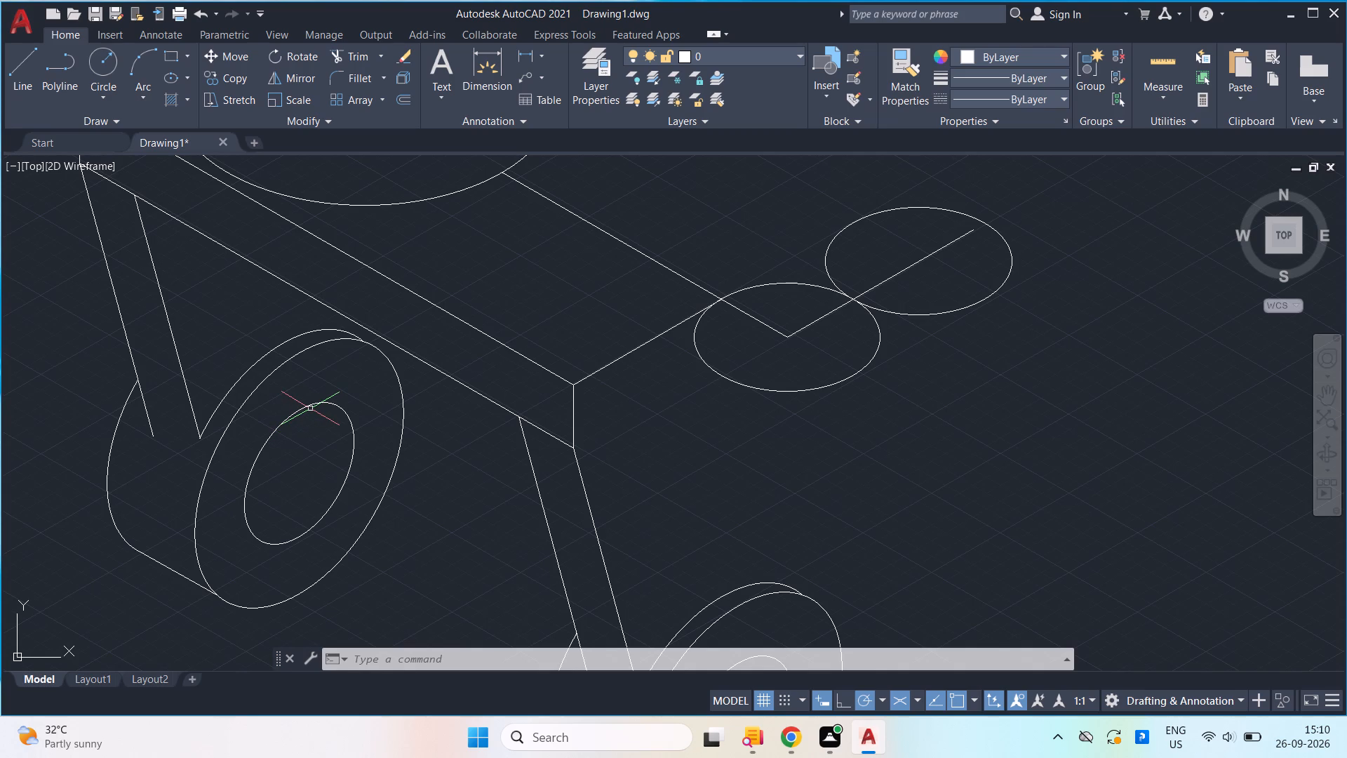
{"action": "key", "text": "l"}
{"action": "key", "text": "Return"}
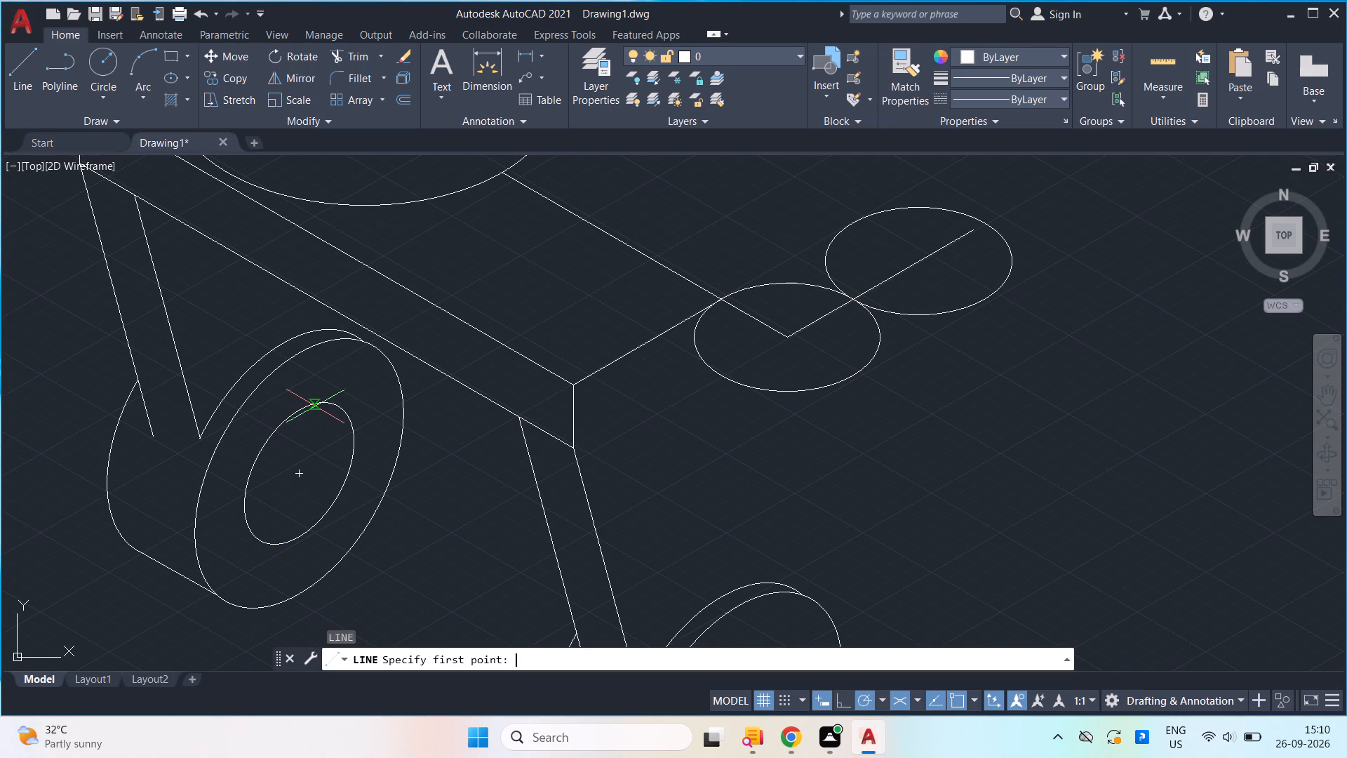
{"action": "scroll", "coordinate": [406, 315], "scroll_direction": "up", "scroll_amount": 2}
{"action": "left_click", "coordinate": [321, 400]}
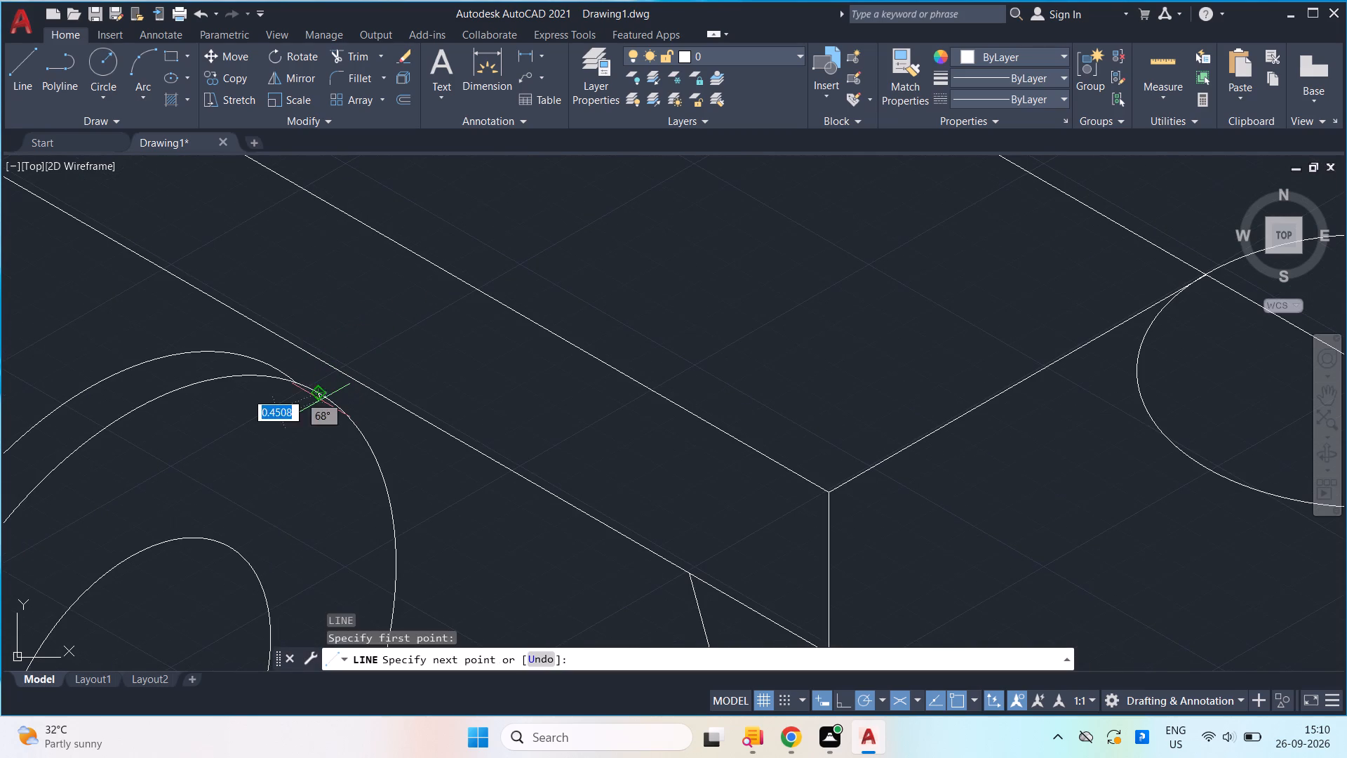
{"action": "left_click", "coordinate": [357, 337]}
{"action": "key", "text": "space"}
Trim the part of the short angled line that extends above the plate's lower front edge.
{"action": "type", "text": "tr"}
{"action": "key", "text": "Return"}
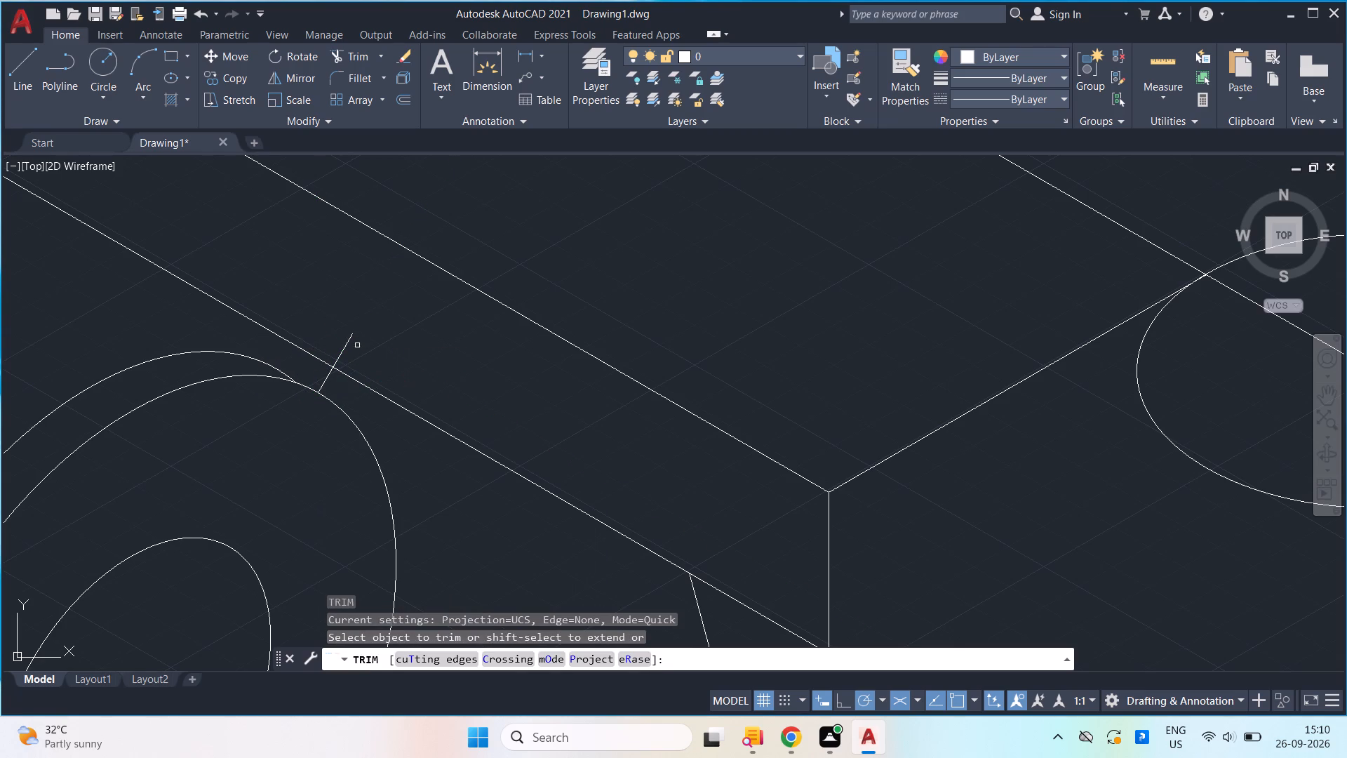
{"action": "left_click_drag", "start_coordinate": [316, 319], "coordinate": [378, 359]}
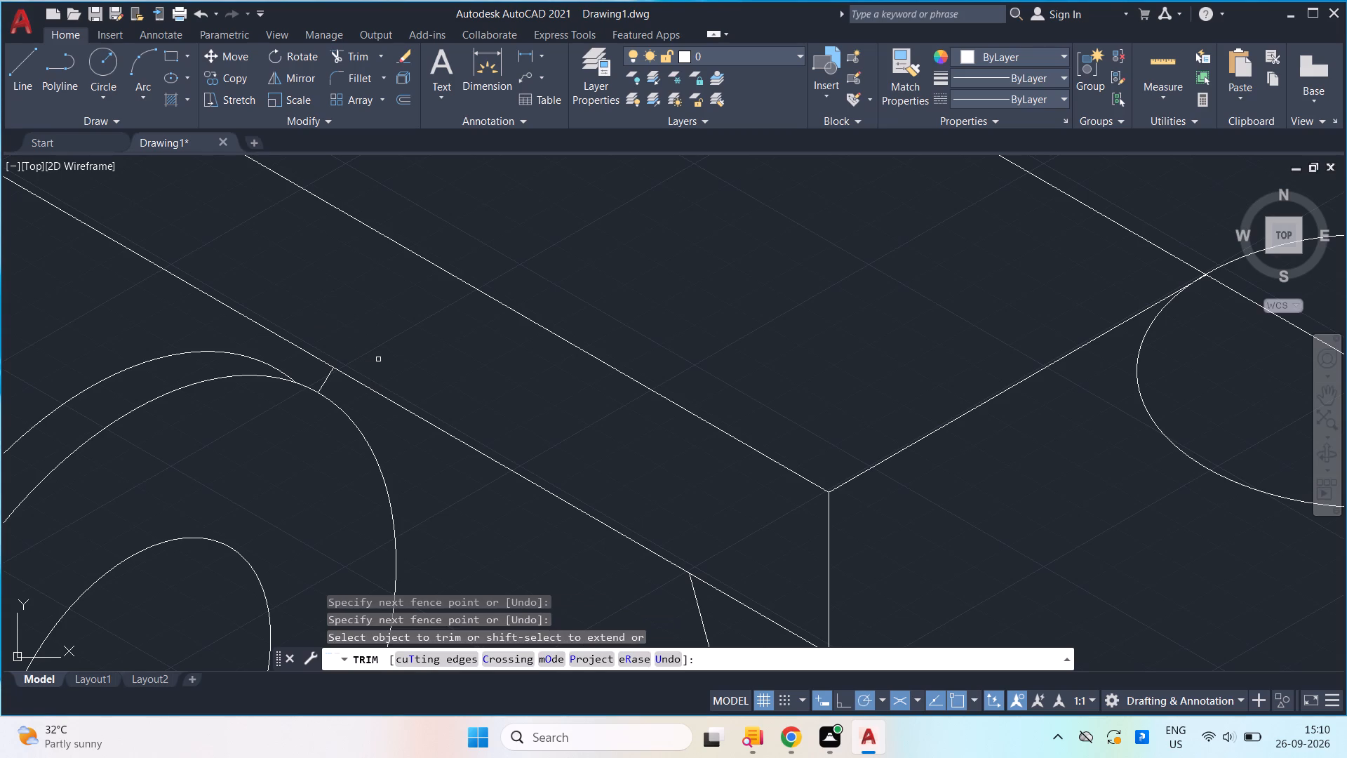
{"action": "key", "text": "Escape"}
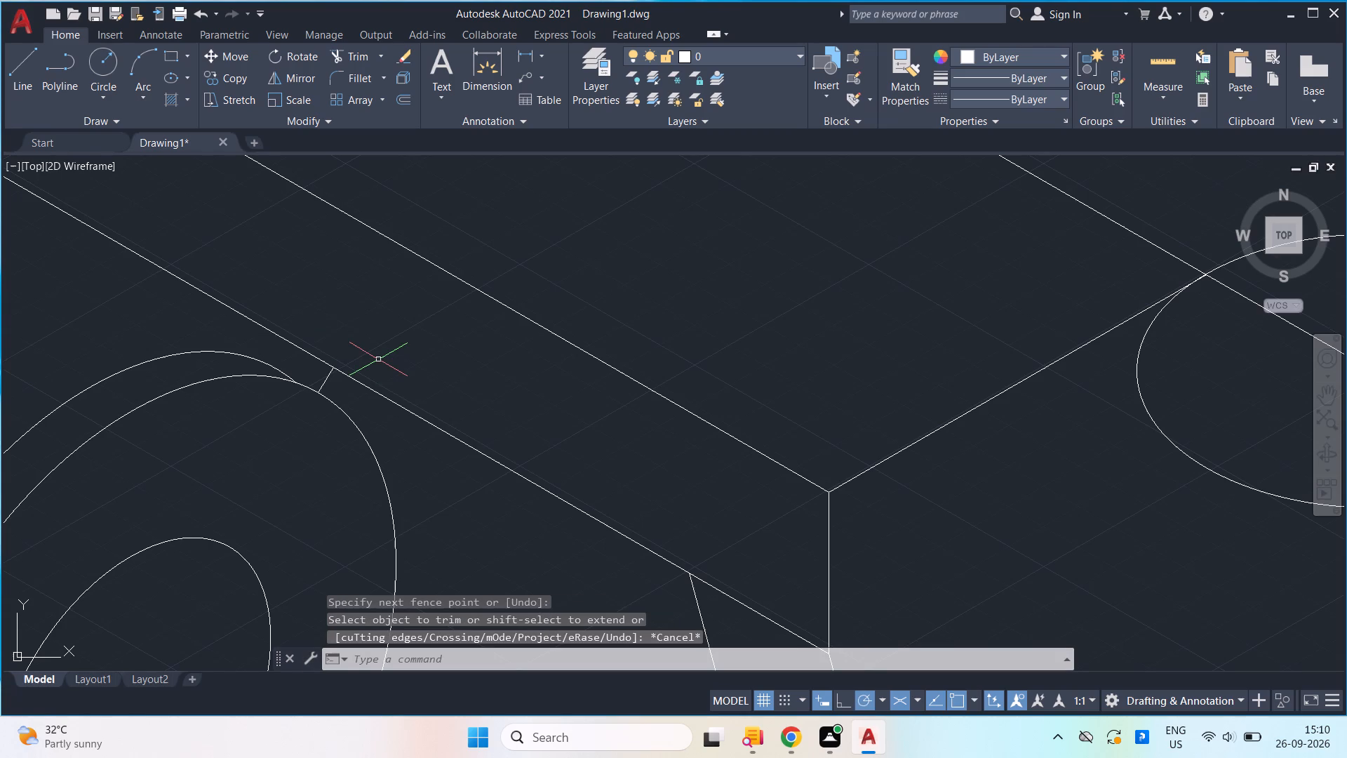
Examine the whole part and the trimmed connection between the upper-left boss and the plate.
{"action": "scroll", "coordinate": [378, 359], "scroll_direction": "down", "scroll_amount": 4}
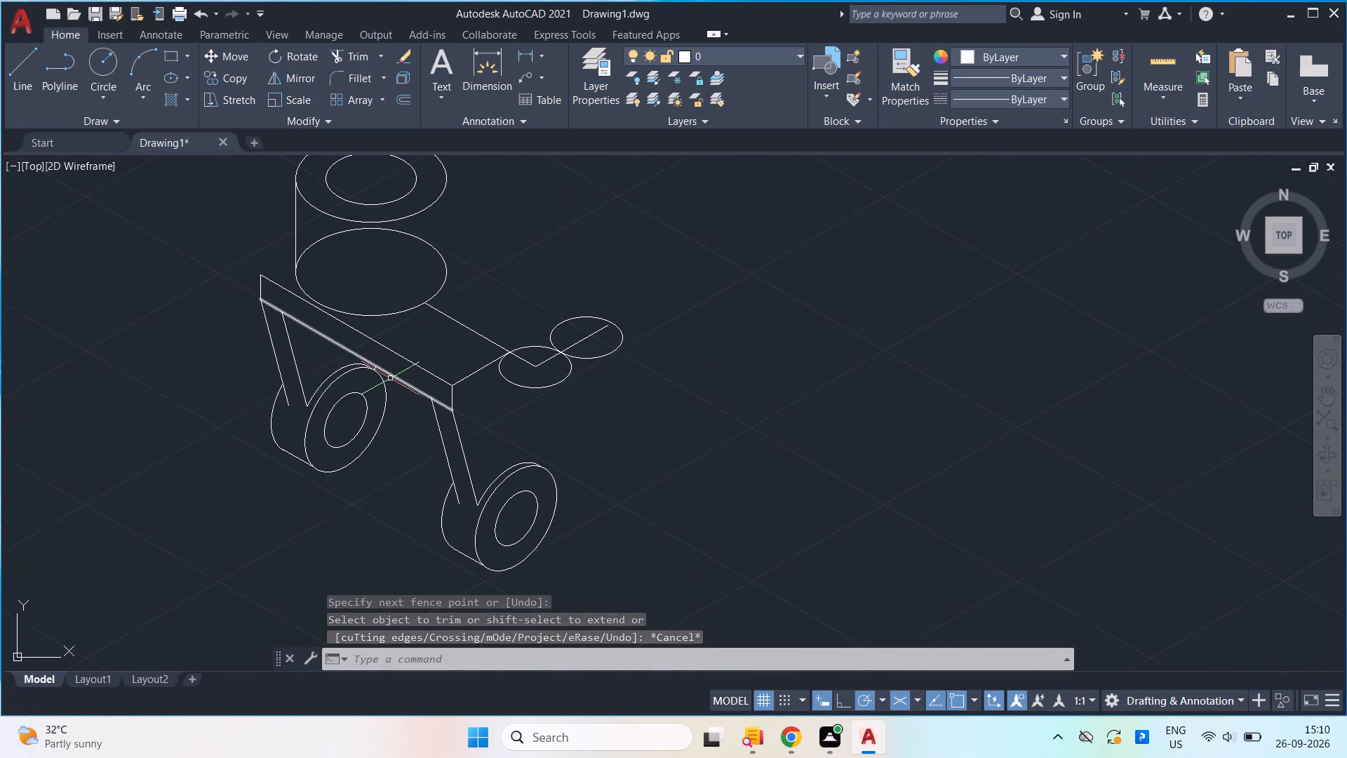
{"action": "scroll", "coordinate": [390, 378], "scroll_direction": "up", "scroll_amount": 4}
{"action": "scroll", "coordinate": [390, 378], "scroll_direction": "down", "scroll_amount": 2}
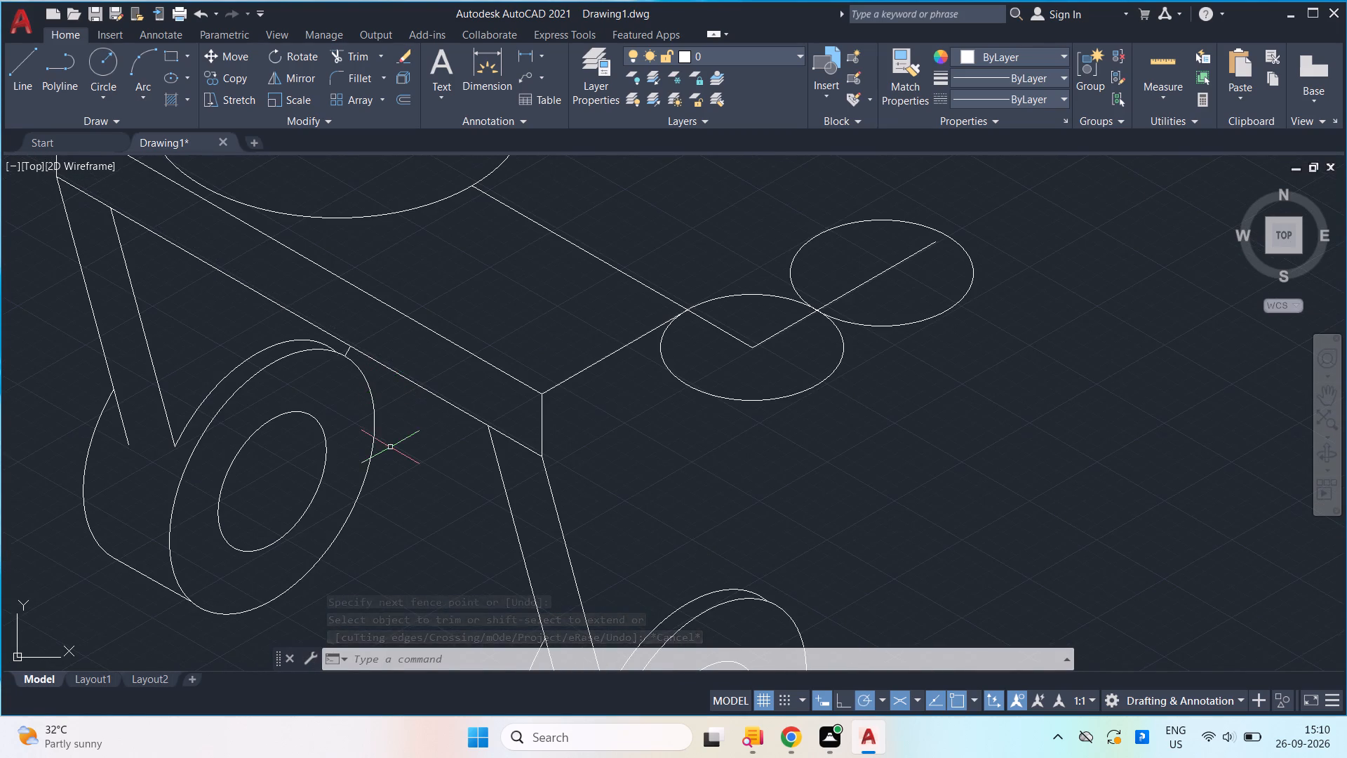
{"action": "middle_click_drag", "start_coordinate": [390, 447], "coordinate": [391, 590]}
{"action": "scroll", "coordinate": [391, 588], "scroll_direction": "up", "scroll_amount": 1}
{"action": "scroll", "coordinate": [396, 572], "scroll_direction": "down", "scroll_amount": 1}
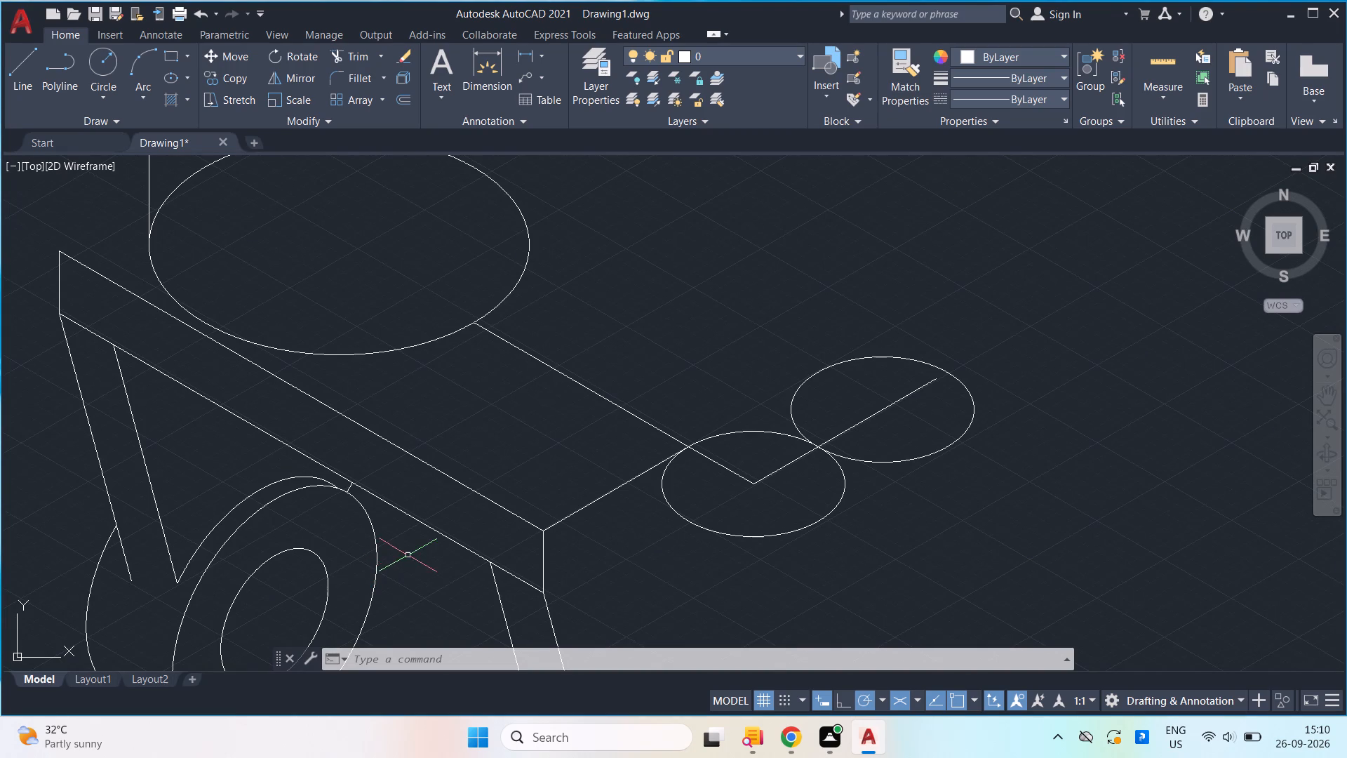
{"action": "scroll", "coordinate": [426, 533], "scroll_direction": "down", "scroll_amount": 2}
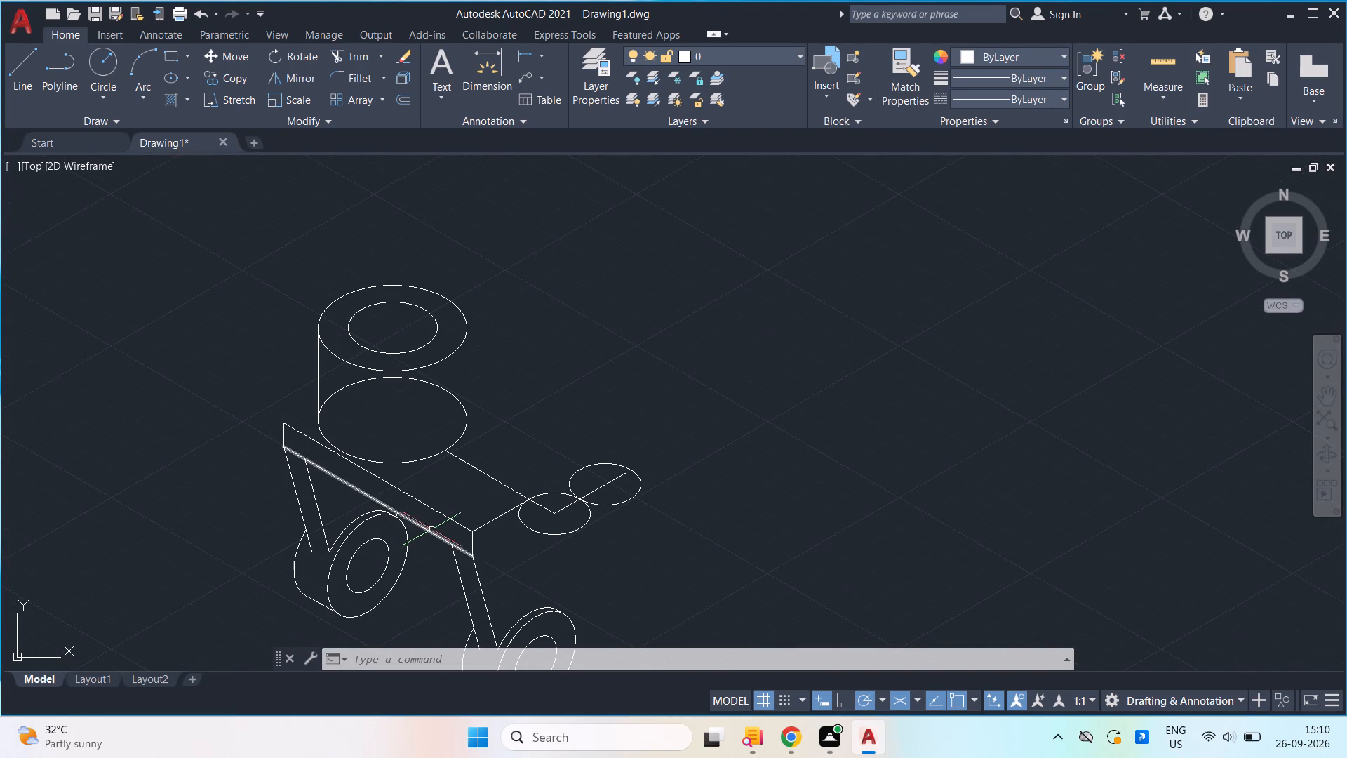
{"action": "middle_click_drag", "start_coordinate": [432, 528], "coordinate": [419, 484]}
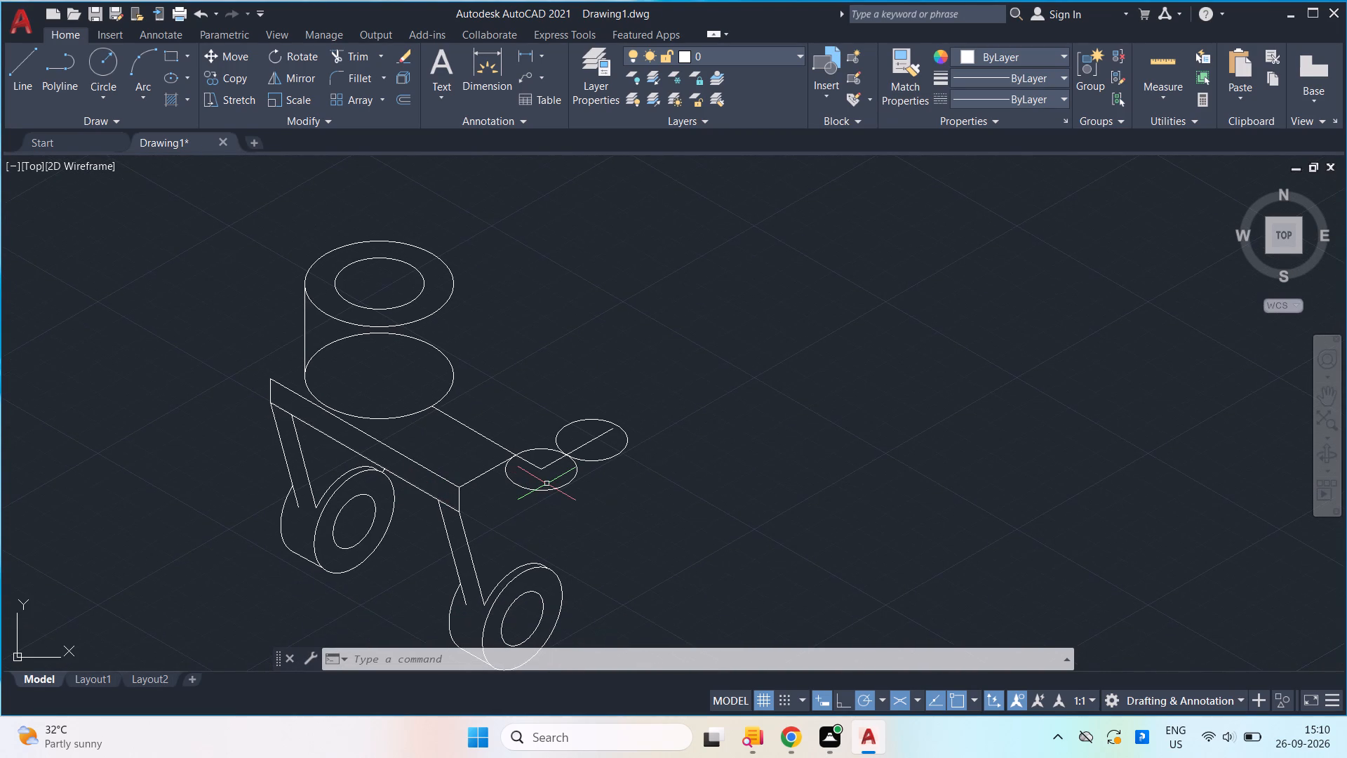
On the right isoplane, draw a radius-6 isocircle above the upper-left boss near the plate's lower front edge, entering 6 to place its centre.
{"action": "scroll", "coordinate": [319, 439], "scroll_direction": "up", "scroll_amount": 2}
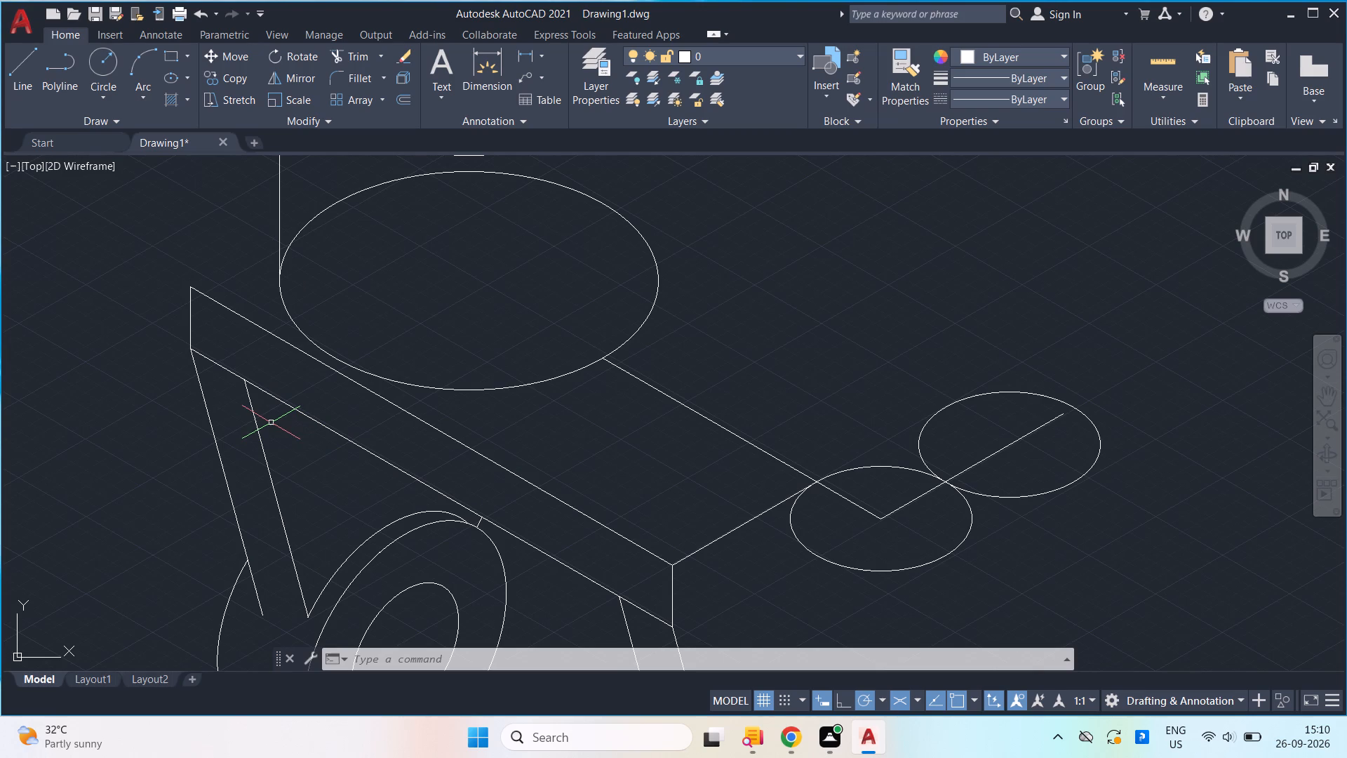
{"action": "scroll", "coordinate": [242, 384], "scroll_direction": "up", "scroll_amount": 2}
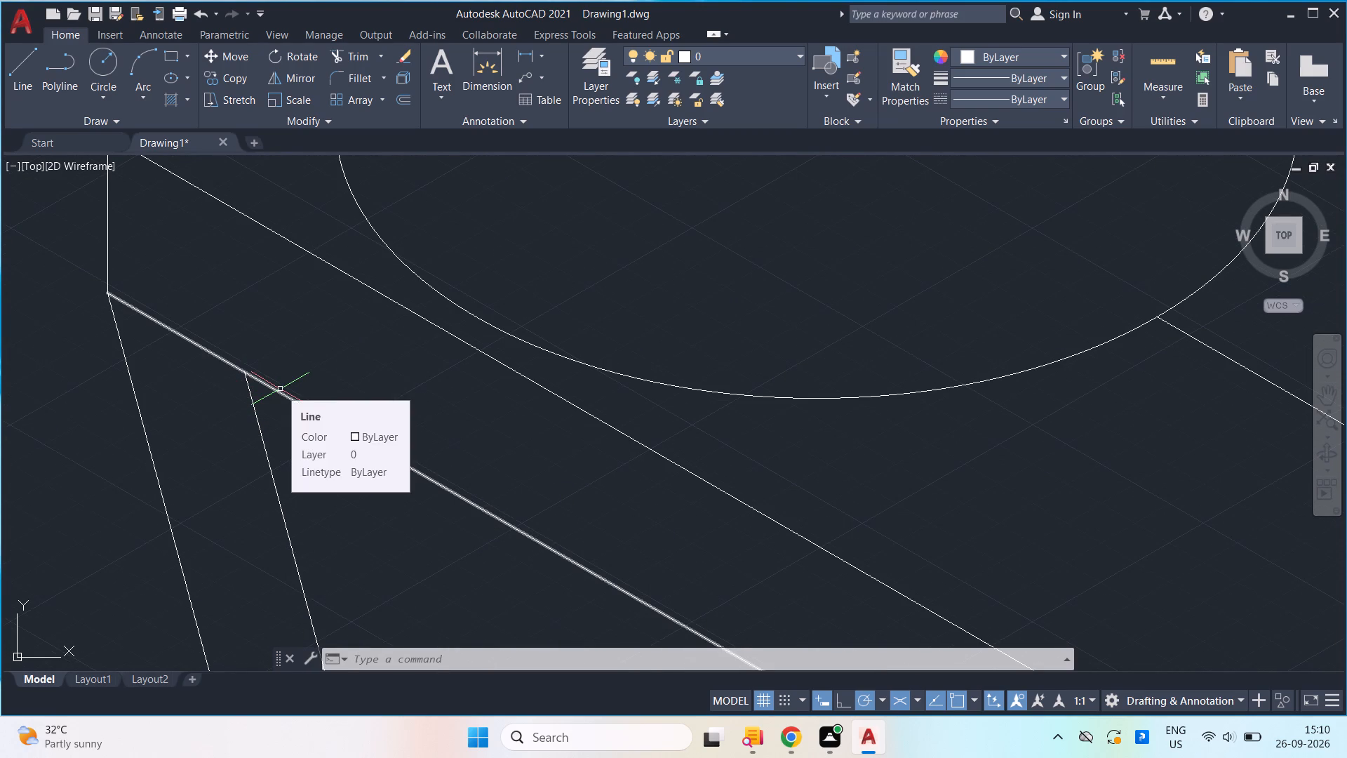
{"action": "scroll", "coordinate": [280, 389], "scroll_direction": "down", "scroll_amount": 2}
{"action": "scroll", "coordinate": [280, 389], "scroll_direction": "up", "scroll_amount": 2}
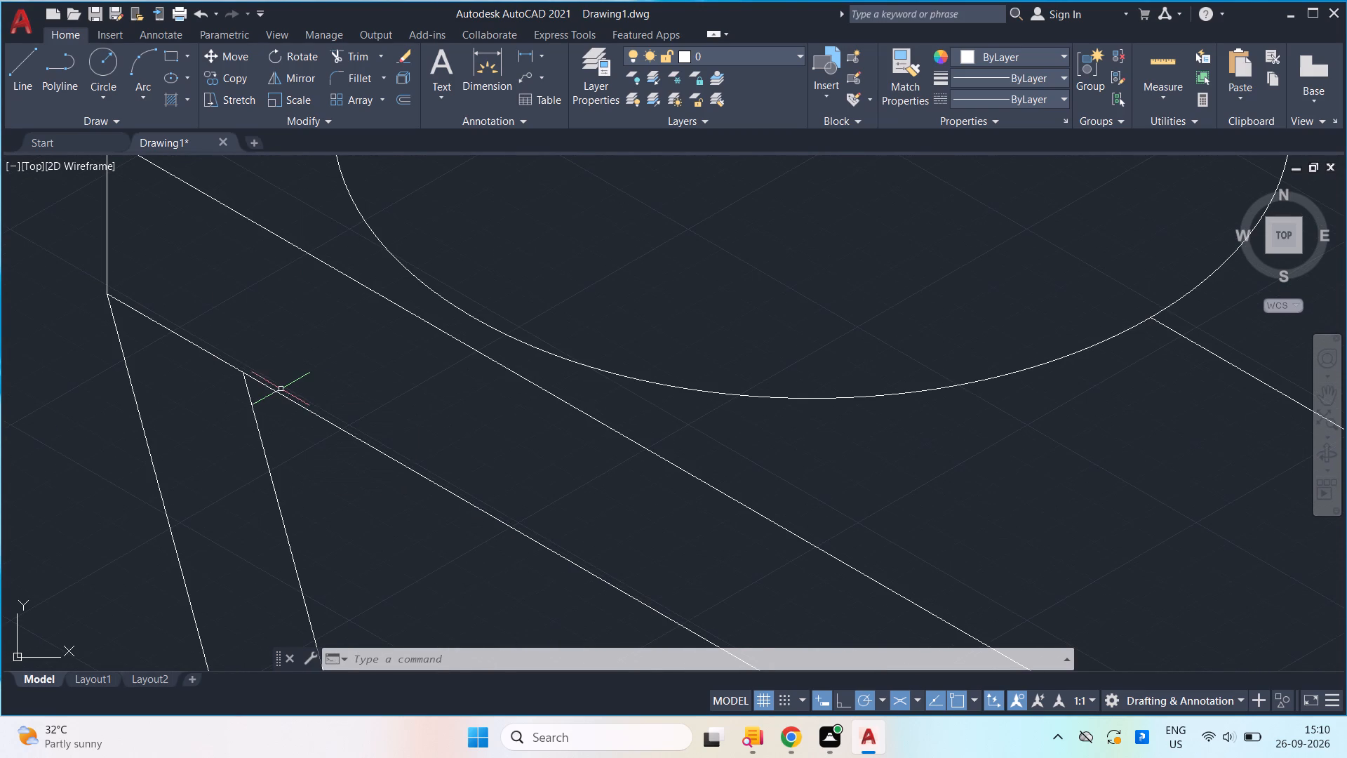
{"action": "scroll", "coordinate": [871, 557], "scroll_direction": "down", "scroll_amount": 3}
{"action": "scroll", "coordinate": [870, 580], "scroll_direction": "up", "scroll_amount": 2}
{"action": "middle_click_drag", "start_coordinate": [861, 576], "coordinate": [780, 500]}
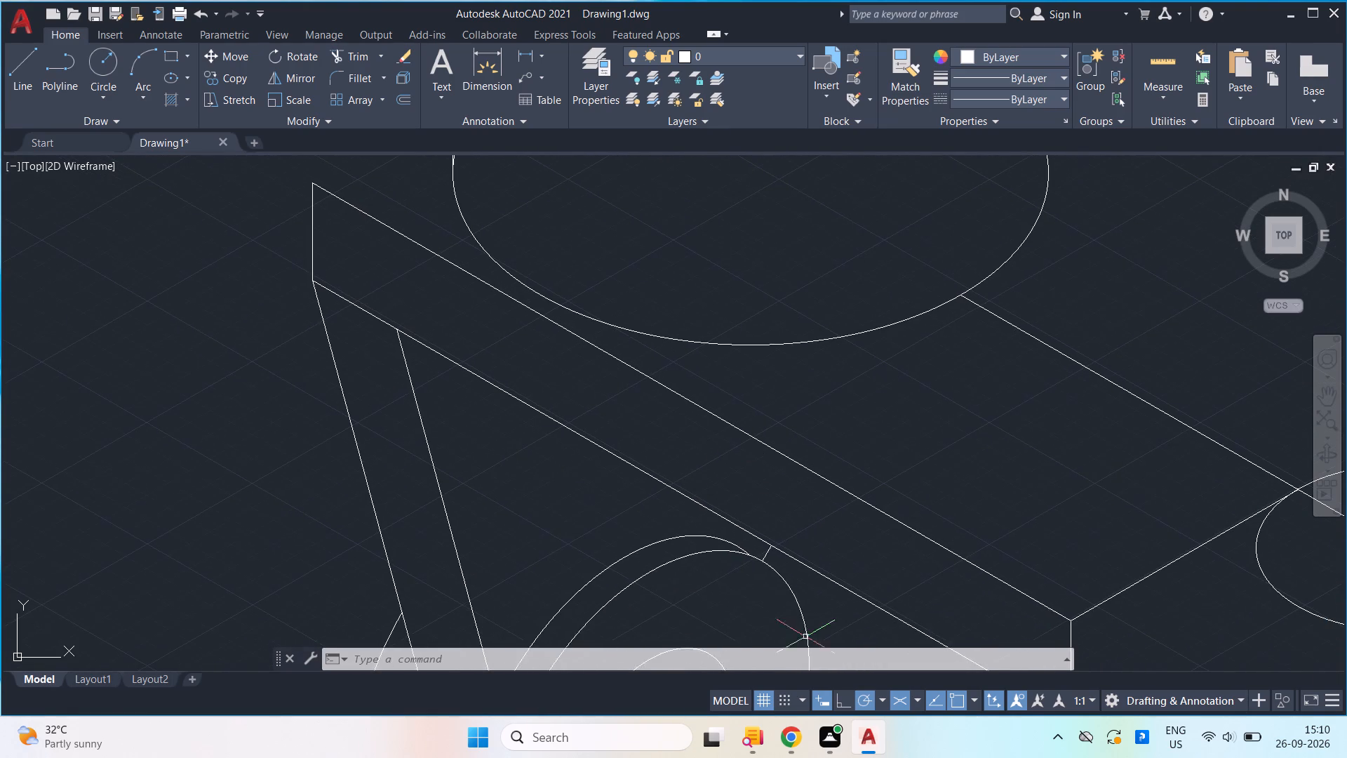
{"action": "left_click", "coordinate": [916, 696]}
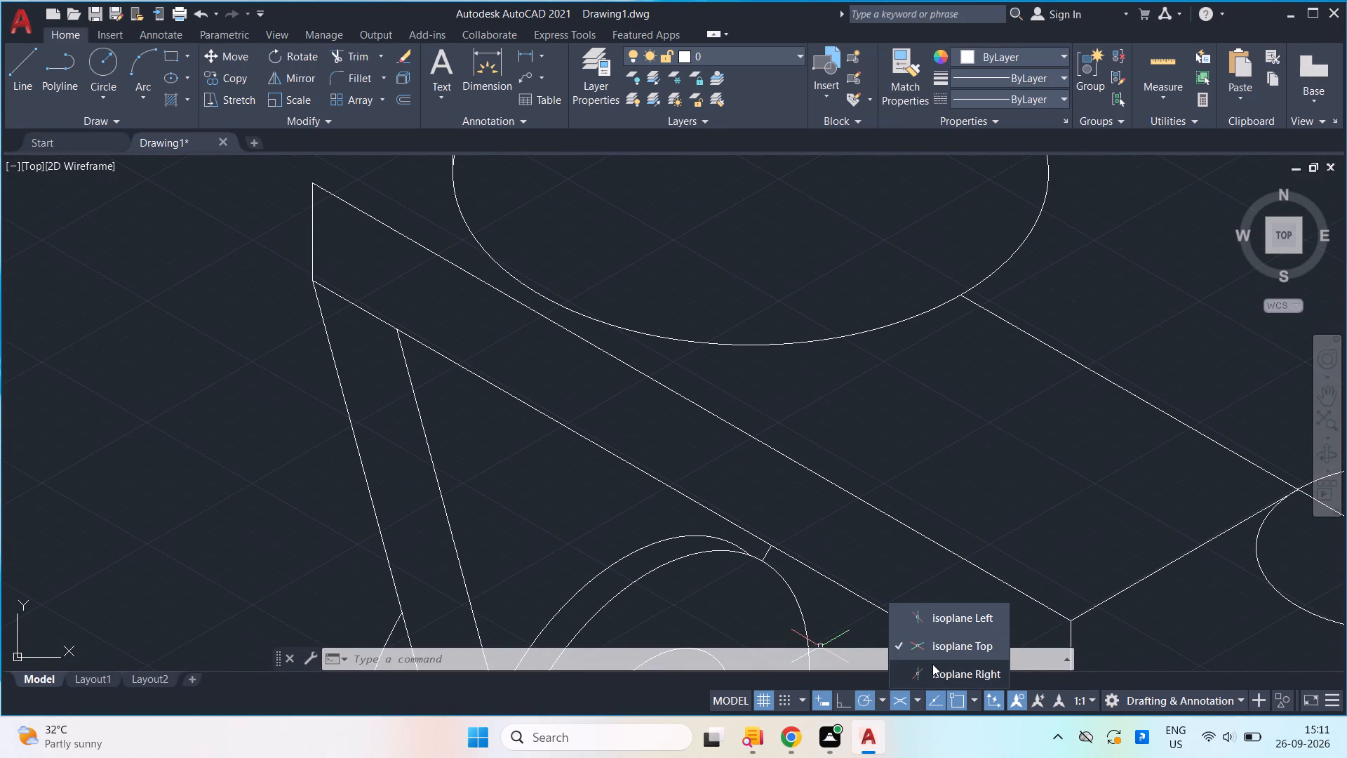
{"action": "left_click", "coordinate": [944, 668]}
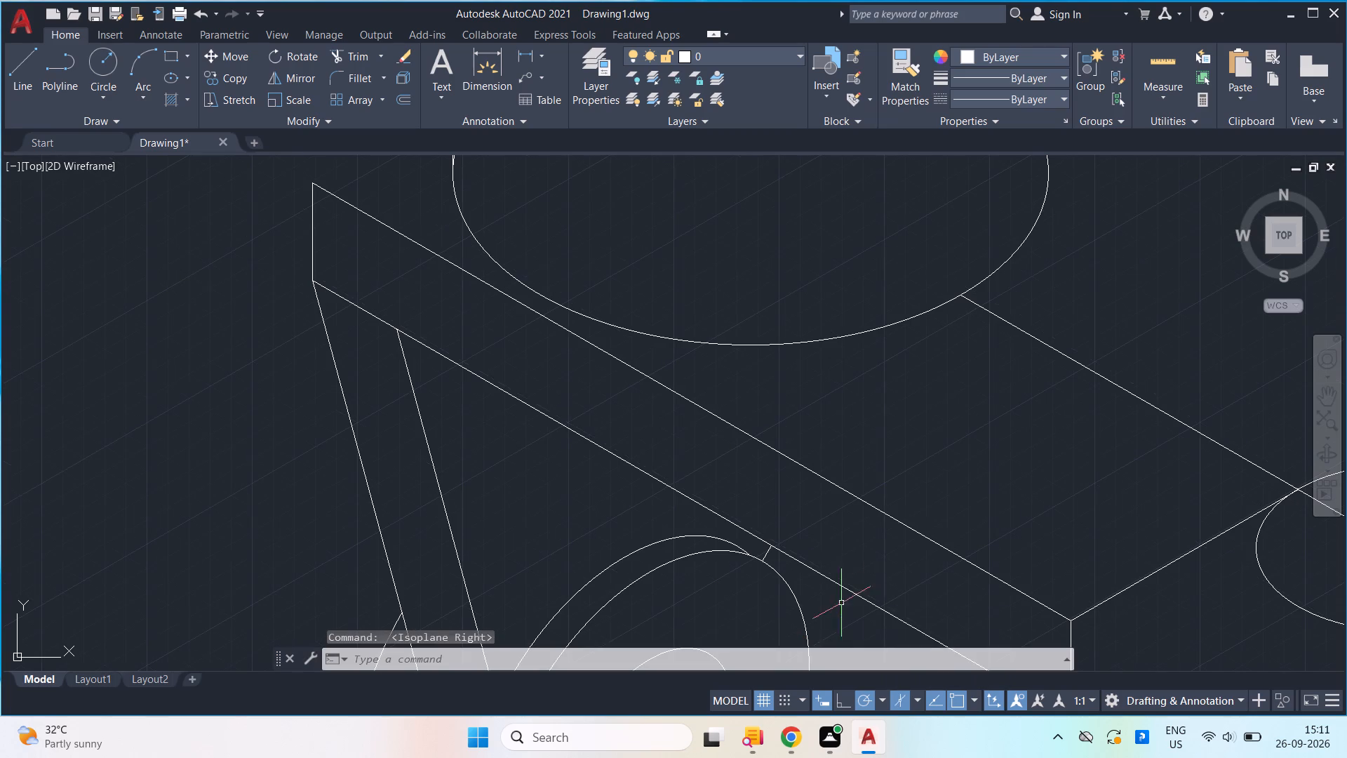
{"action": "key", "text": "e"}
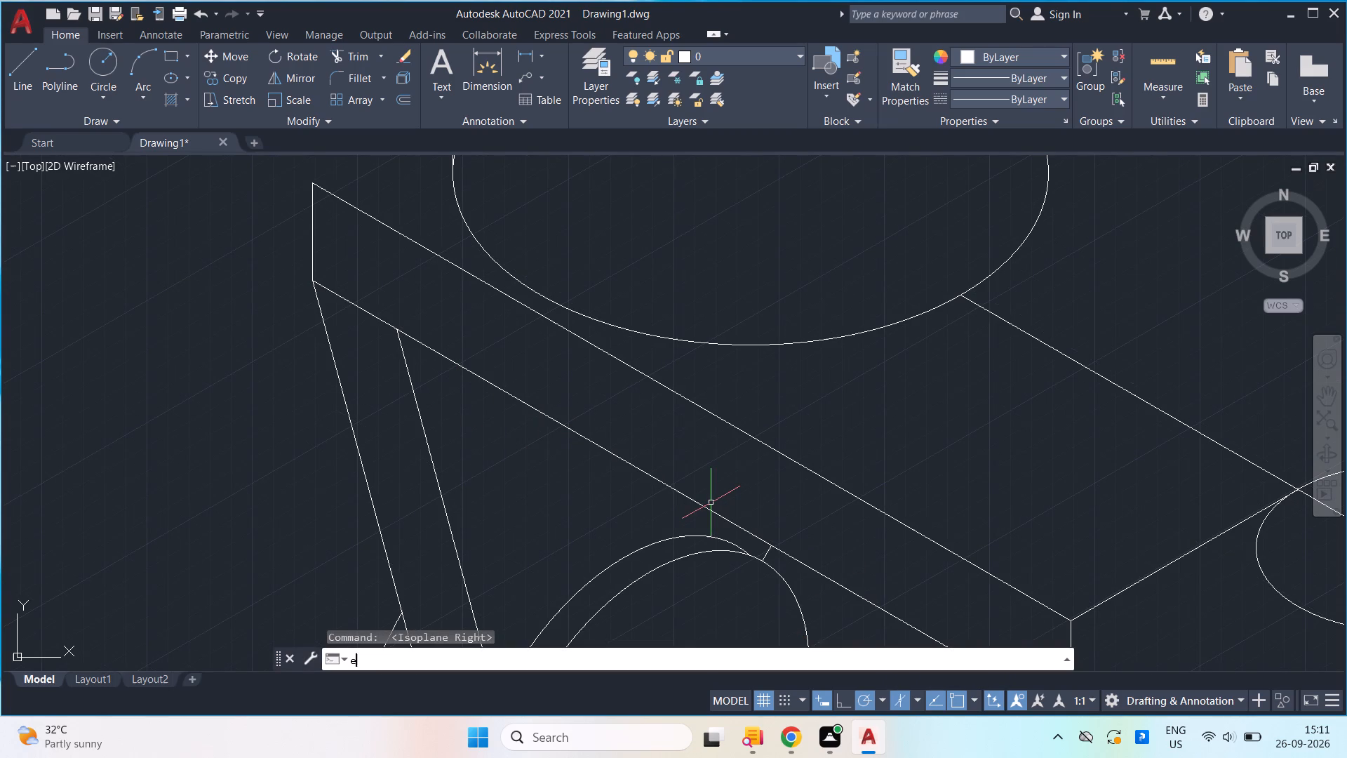
{"action": "left_click", "coordinate": [522, 491]}
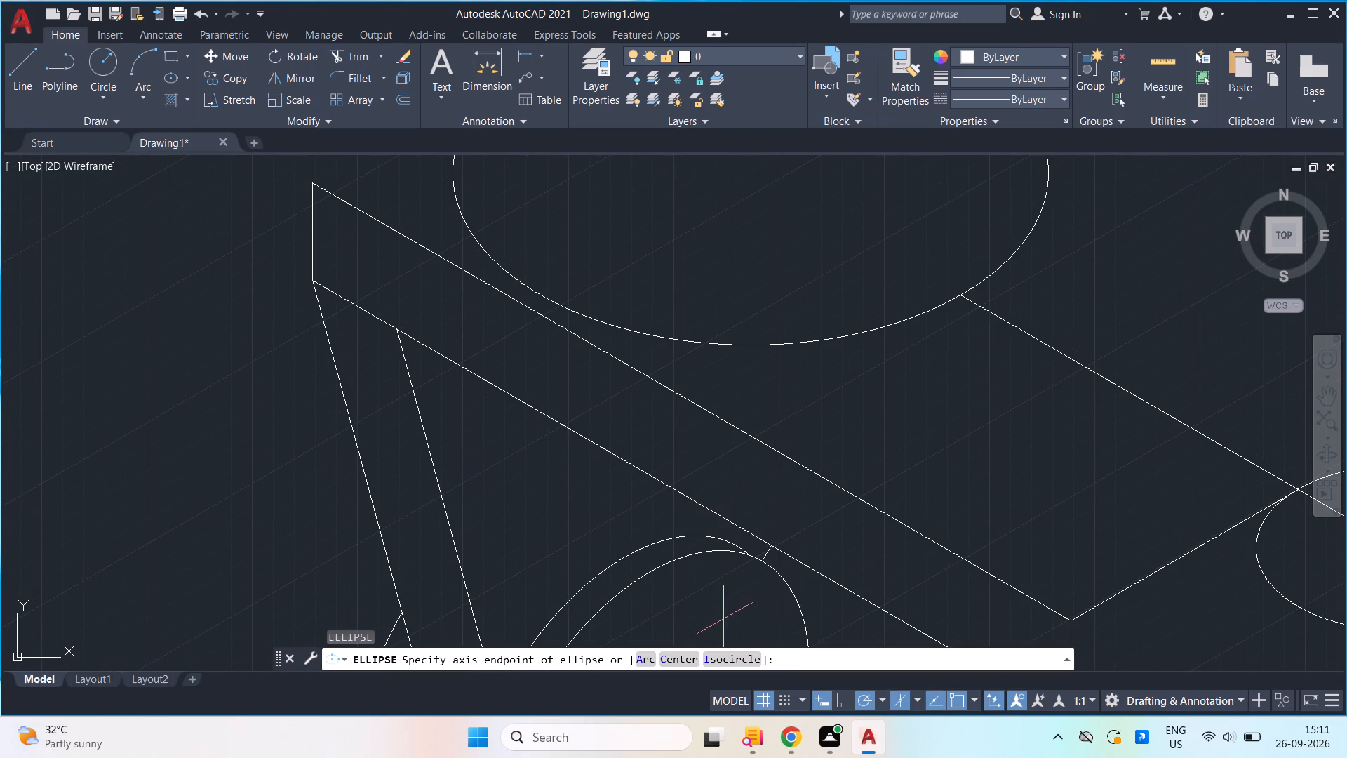
{"action": "left_click", "coordinate": [721, 656]}
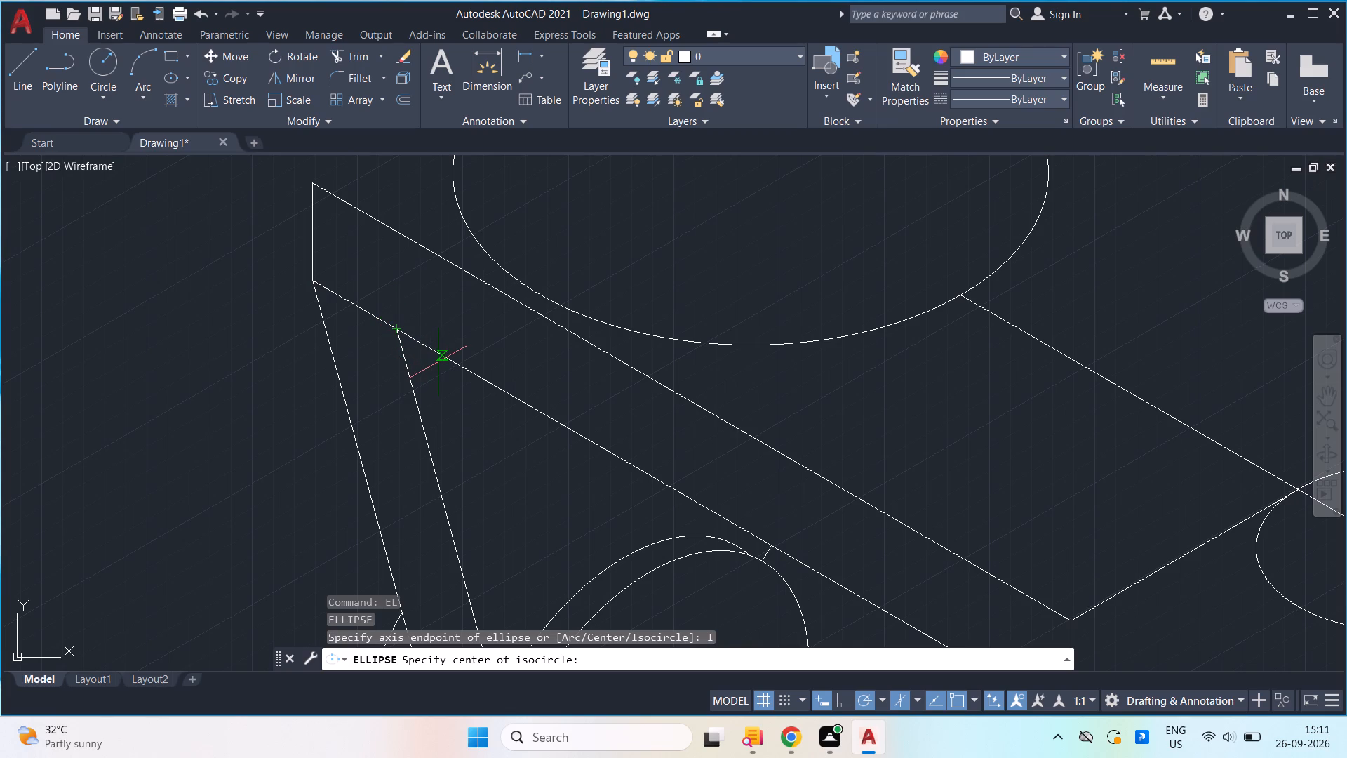
{"action": "key", "text": "6"}
{"action": "key", "text": "Return"}
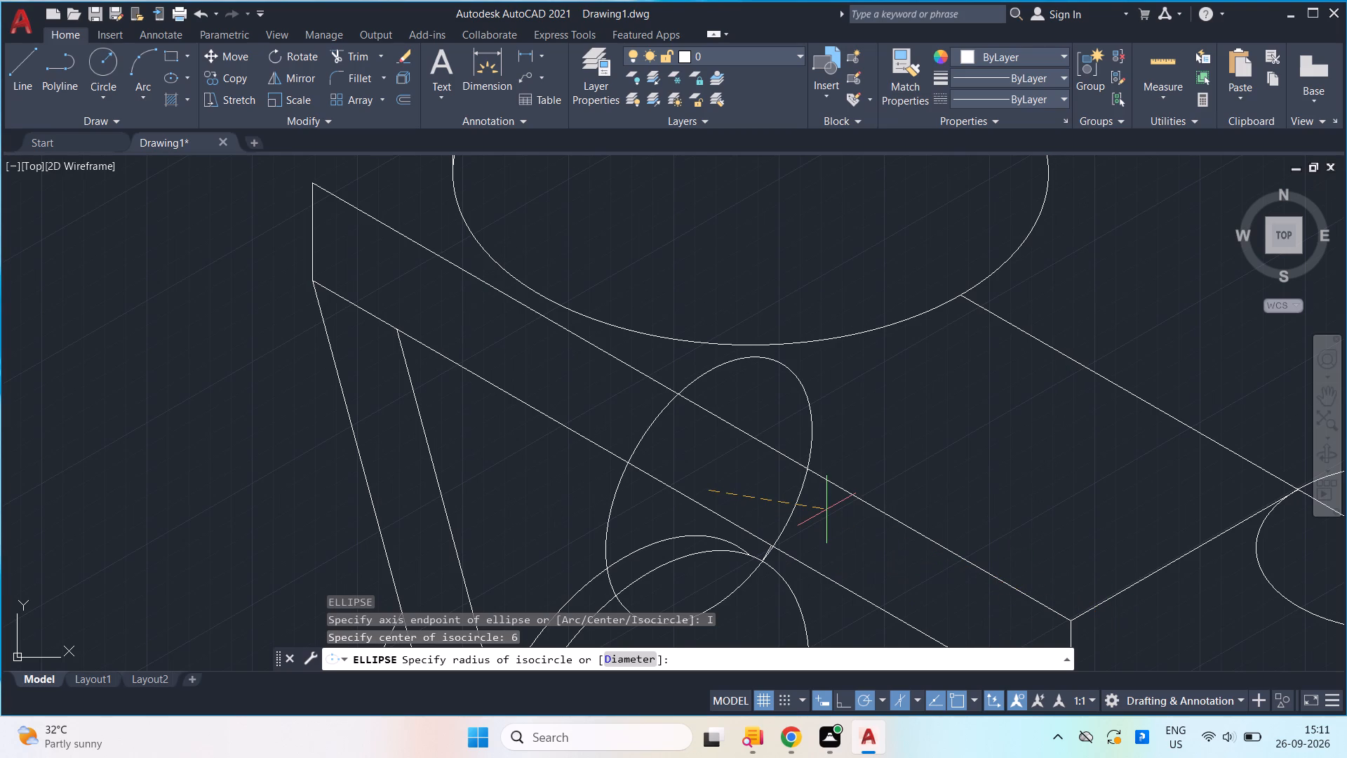
{"action": "key", "text": "6"}
{"action": "key", "text": "Return"}
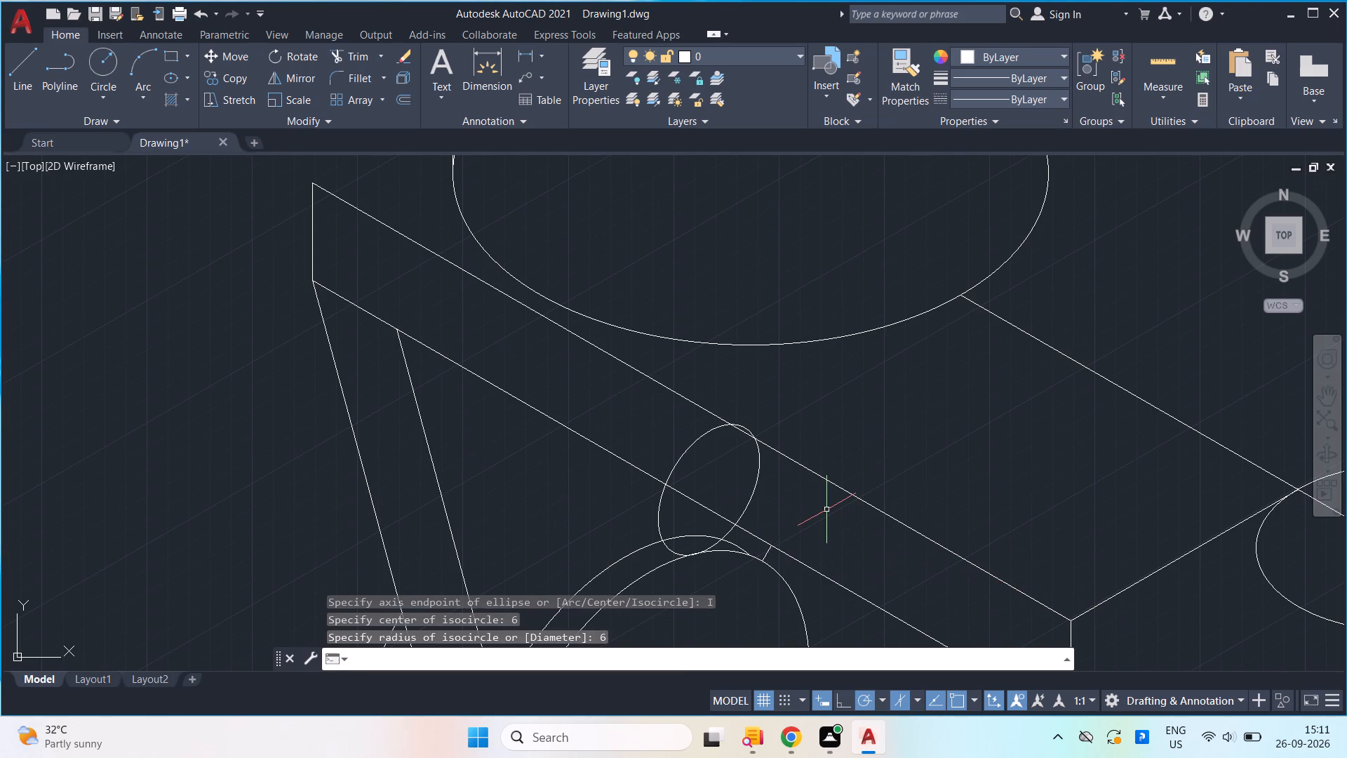
Delete the radius-6 isocircle above the upper-left boss on the plate's lower front edge.
{"action": "scroll", "coordinate": [706, 414], "scroll_direction": "down", "scroll_amount": 1}
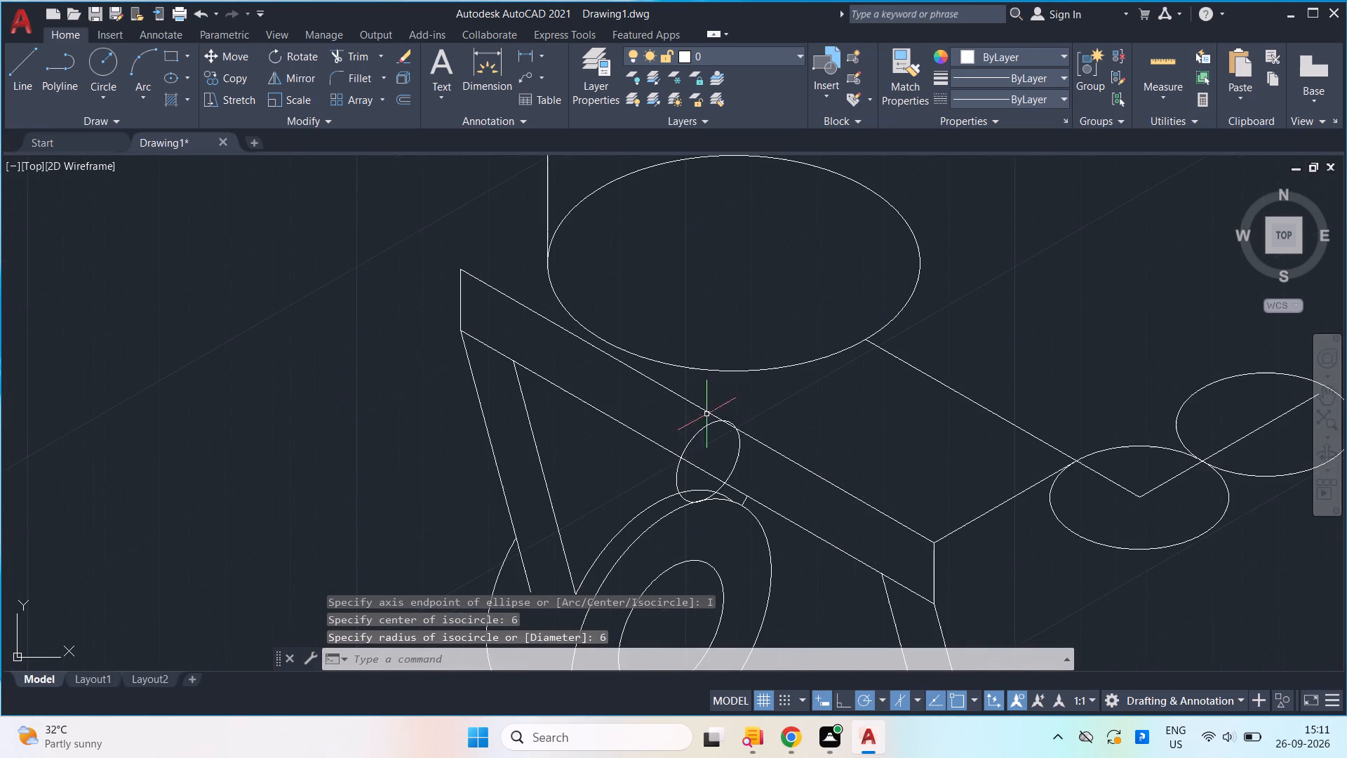
{"action": "scroll", "coordinate": [728, 453], "scroll_direction": "up", "scroll_amount": 1}
{"action": "left_click", "coordinate": [744, 474]}
{"action": "left_click", "coordinate": [730, 449]}
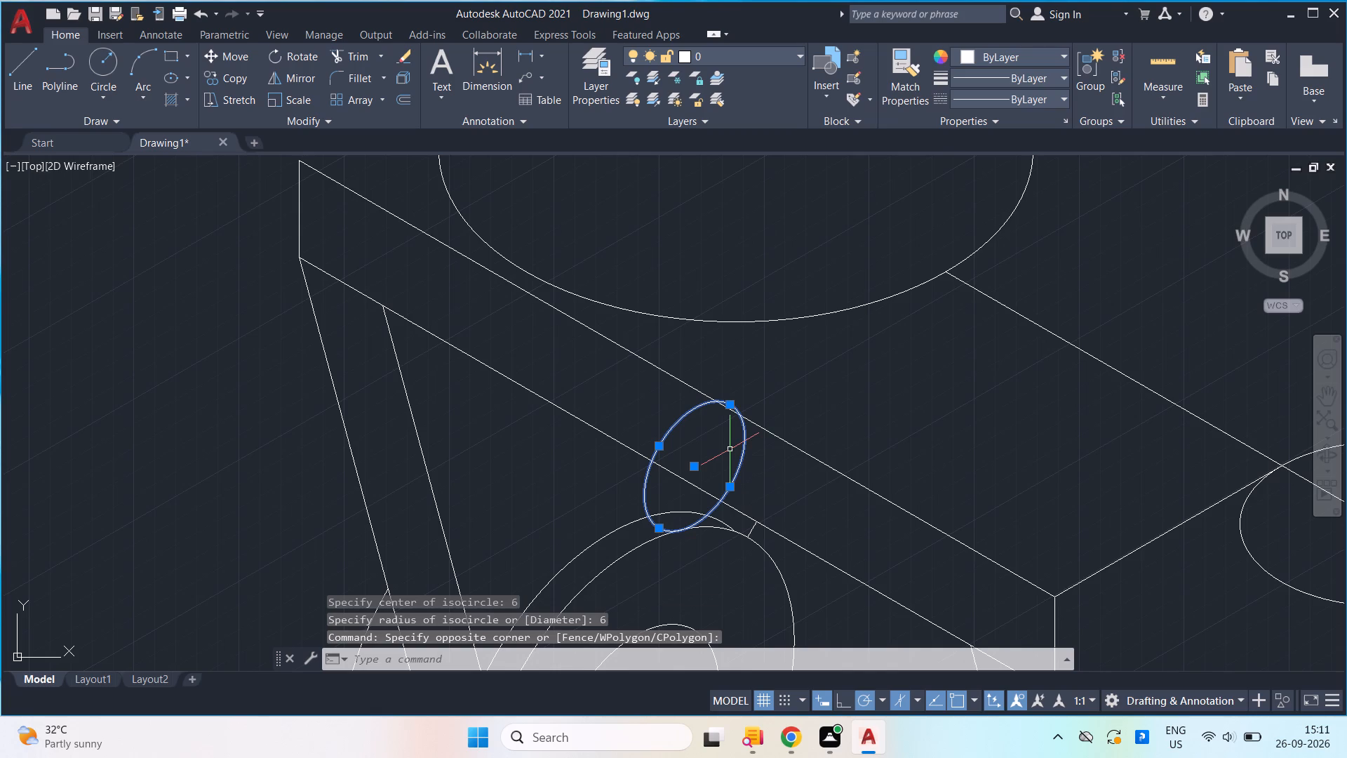
{"action": "key", "text": "Delete"}
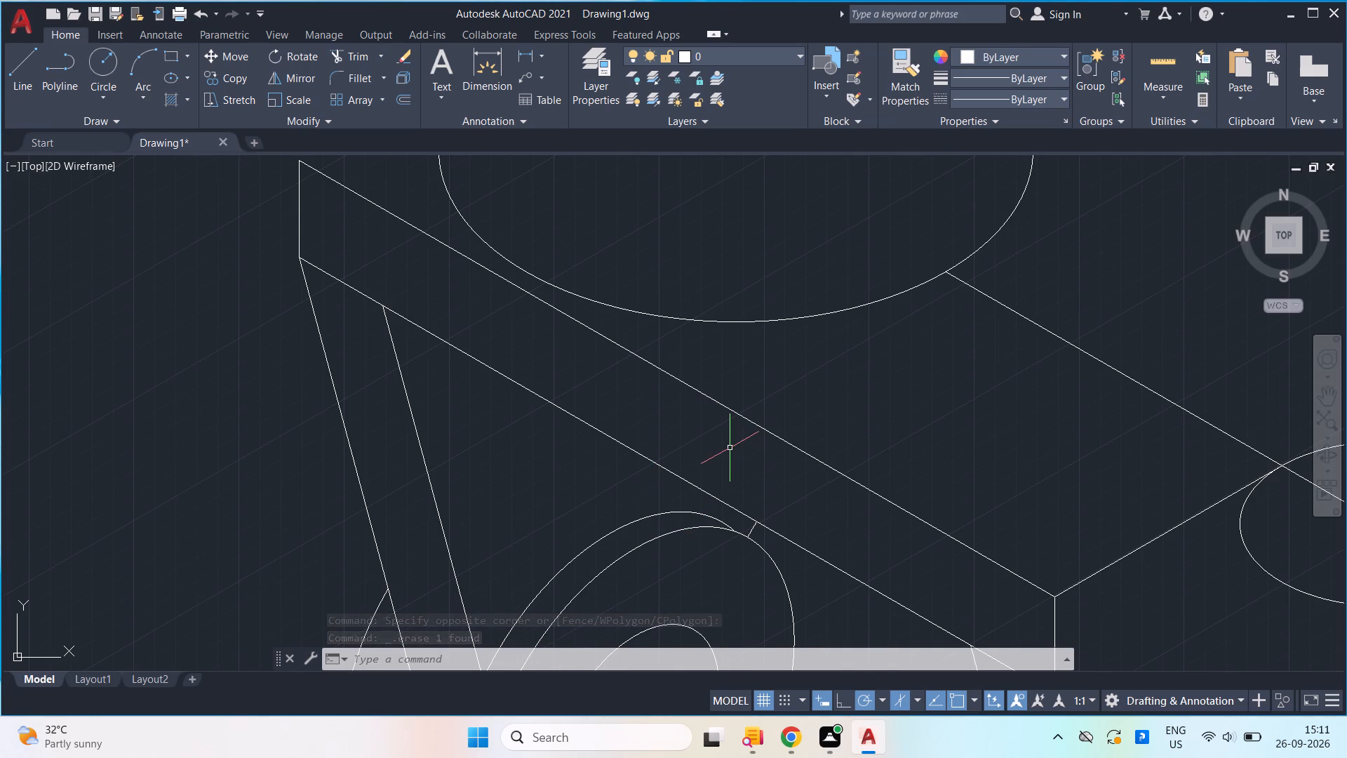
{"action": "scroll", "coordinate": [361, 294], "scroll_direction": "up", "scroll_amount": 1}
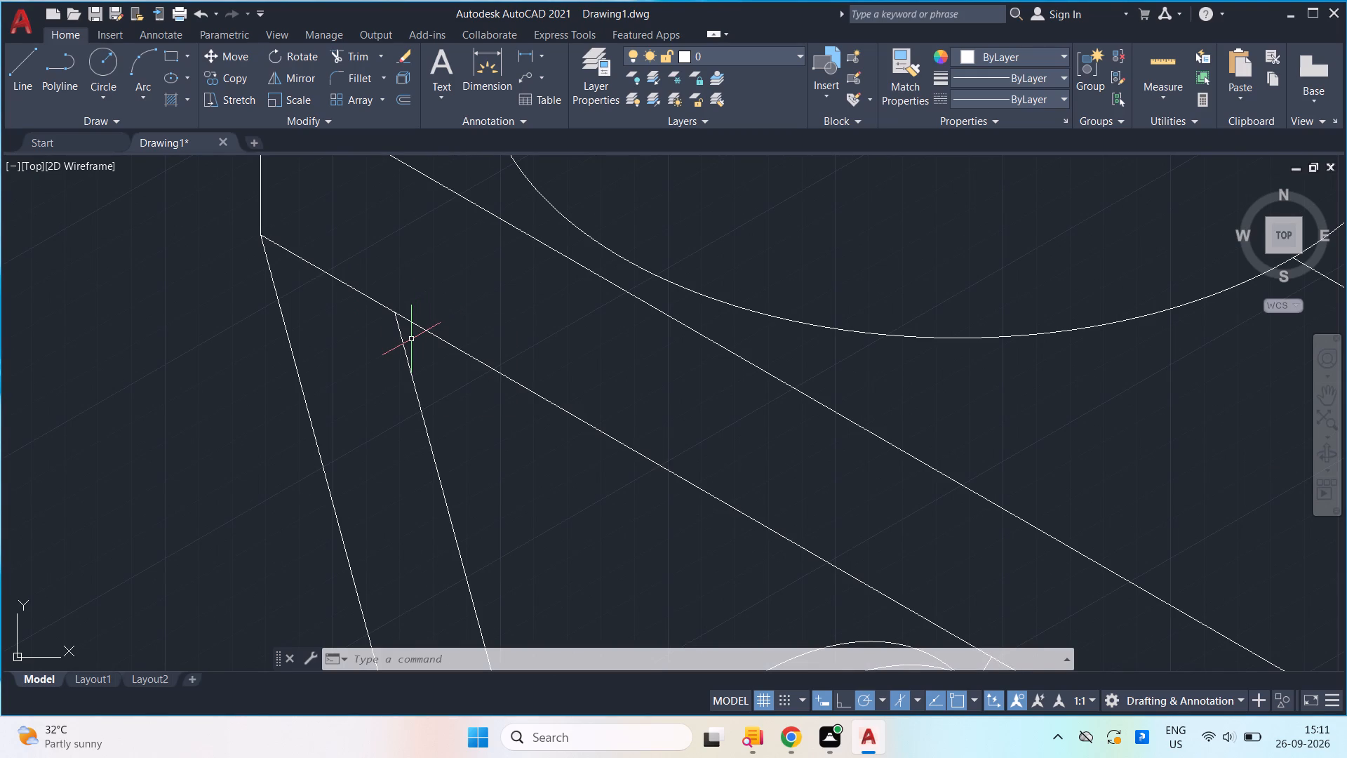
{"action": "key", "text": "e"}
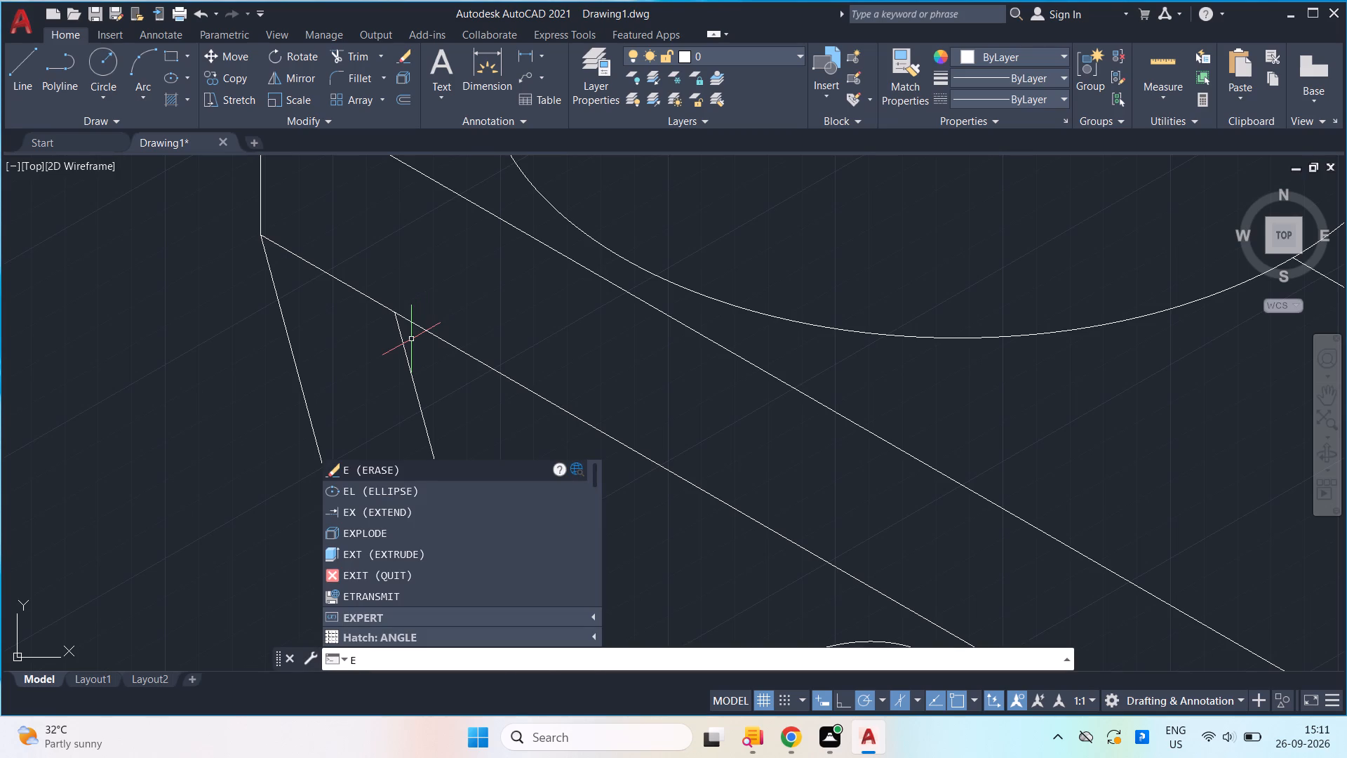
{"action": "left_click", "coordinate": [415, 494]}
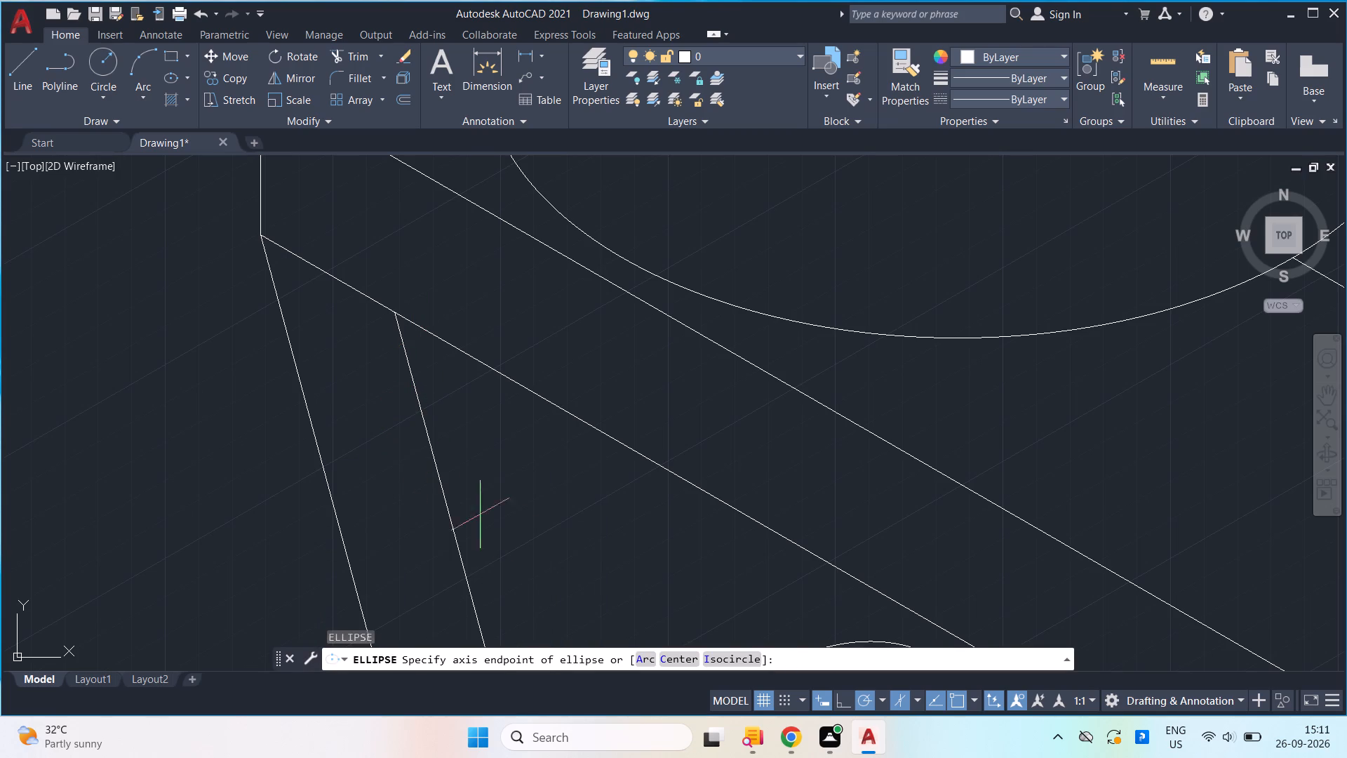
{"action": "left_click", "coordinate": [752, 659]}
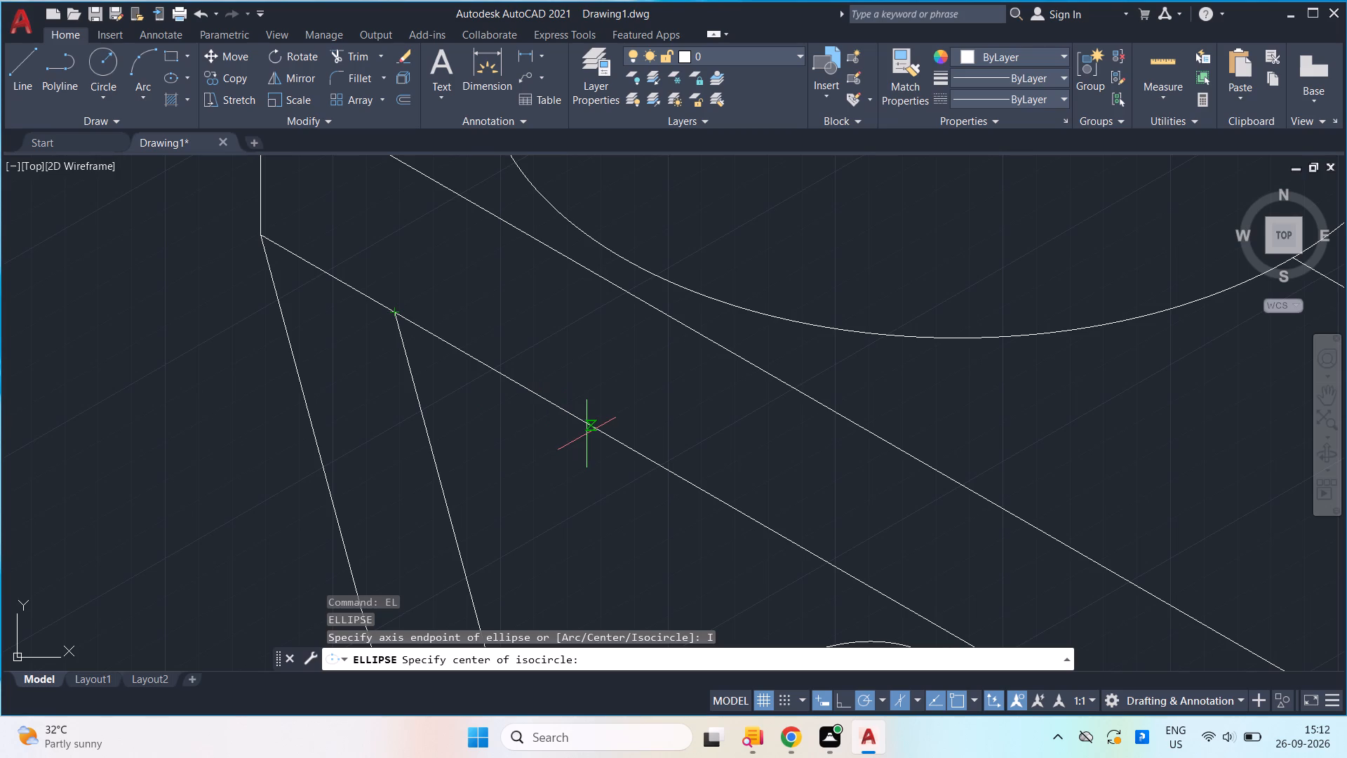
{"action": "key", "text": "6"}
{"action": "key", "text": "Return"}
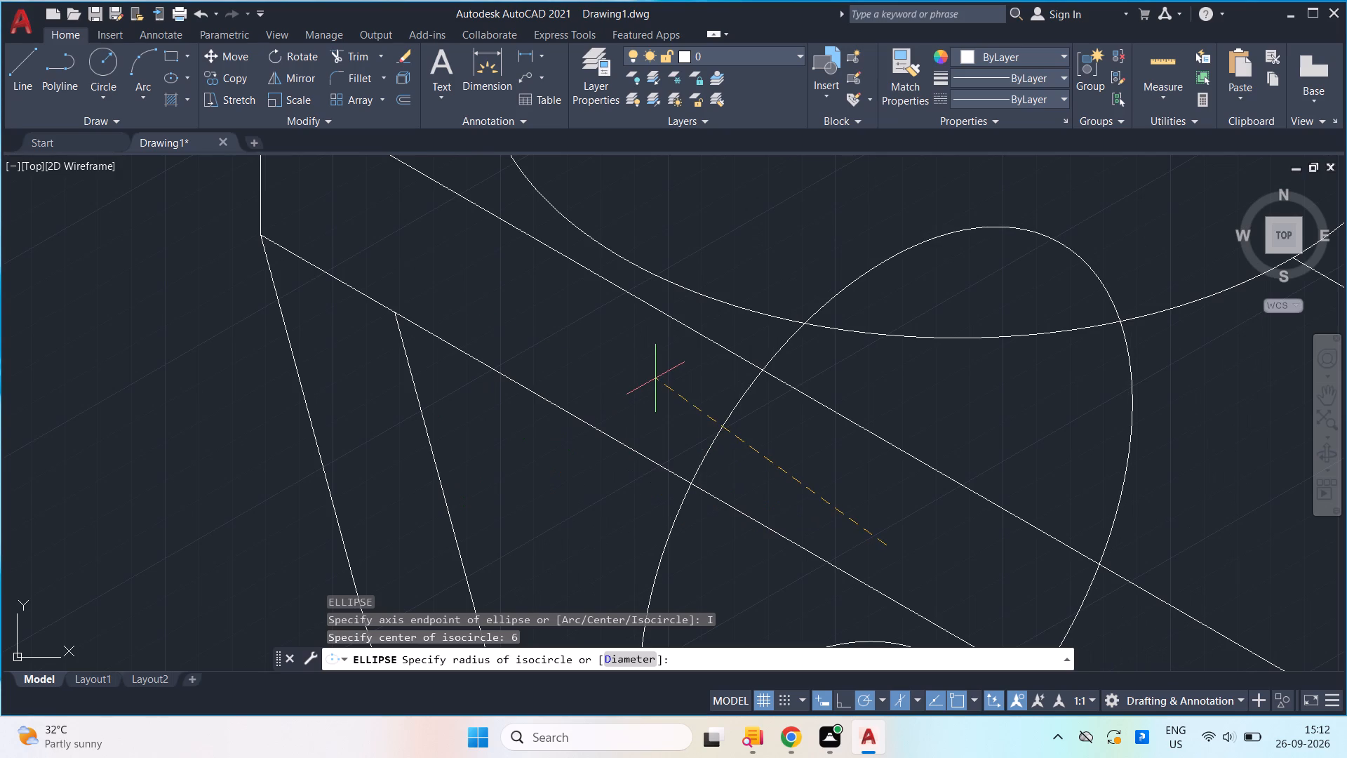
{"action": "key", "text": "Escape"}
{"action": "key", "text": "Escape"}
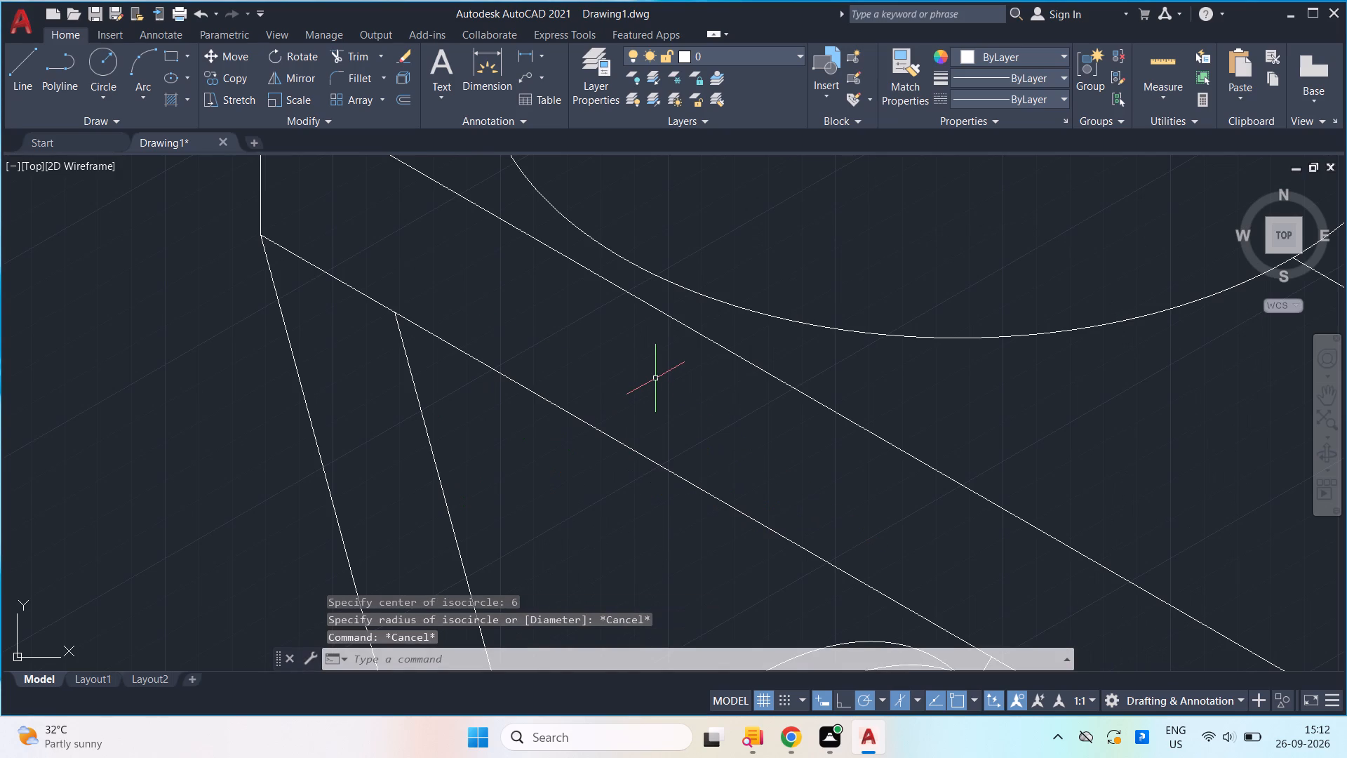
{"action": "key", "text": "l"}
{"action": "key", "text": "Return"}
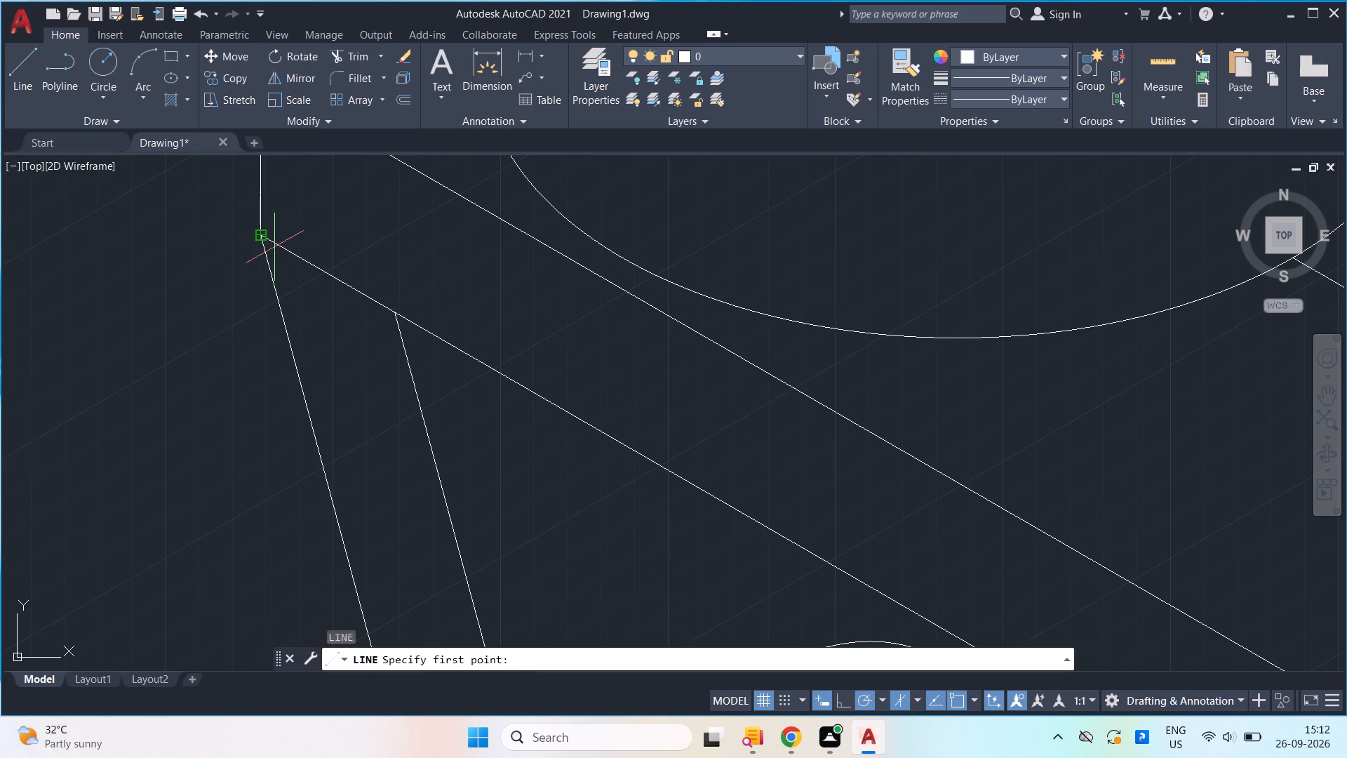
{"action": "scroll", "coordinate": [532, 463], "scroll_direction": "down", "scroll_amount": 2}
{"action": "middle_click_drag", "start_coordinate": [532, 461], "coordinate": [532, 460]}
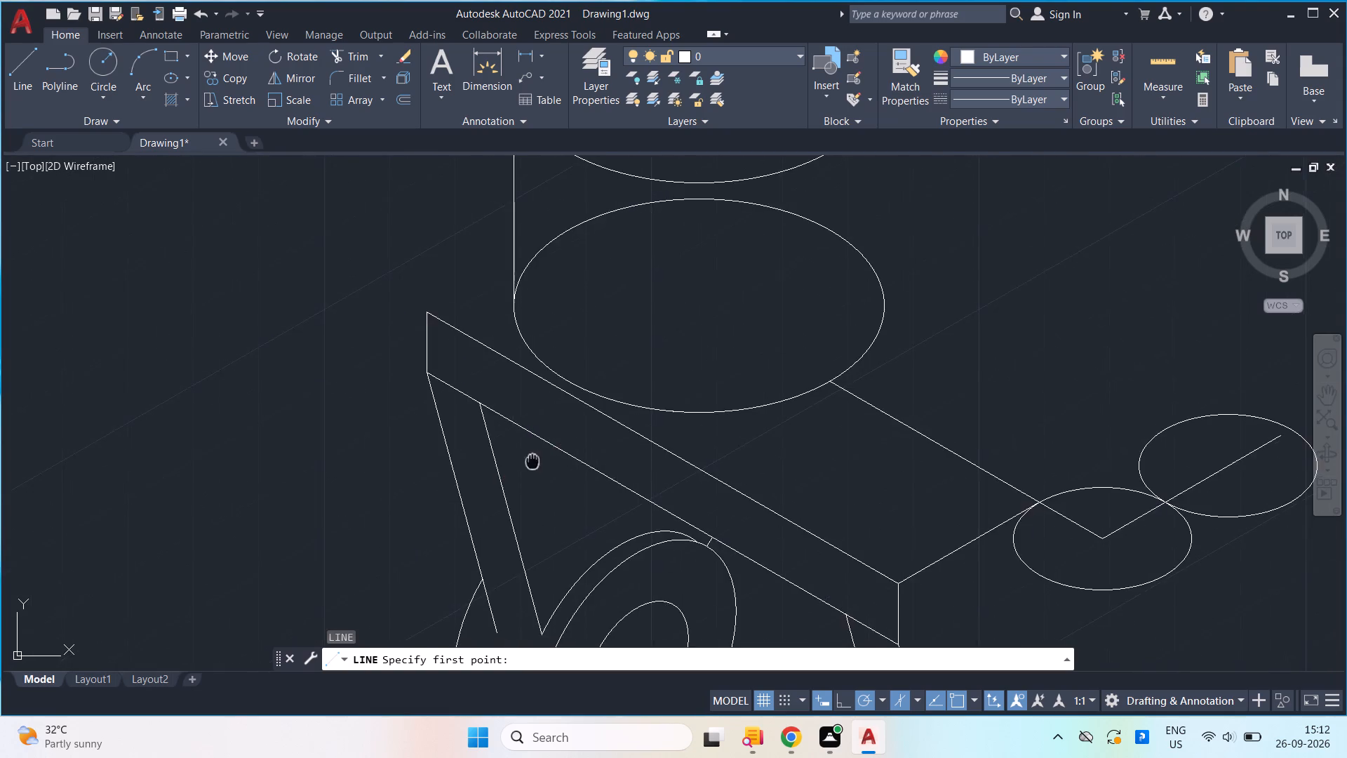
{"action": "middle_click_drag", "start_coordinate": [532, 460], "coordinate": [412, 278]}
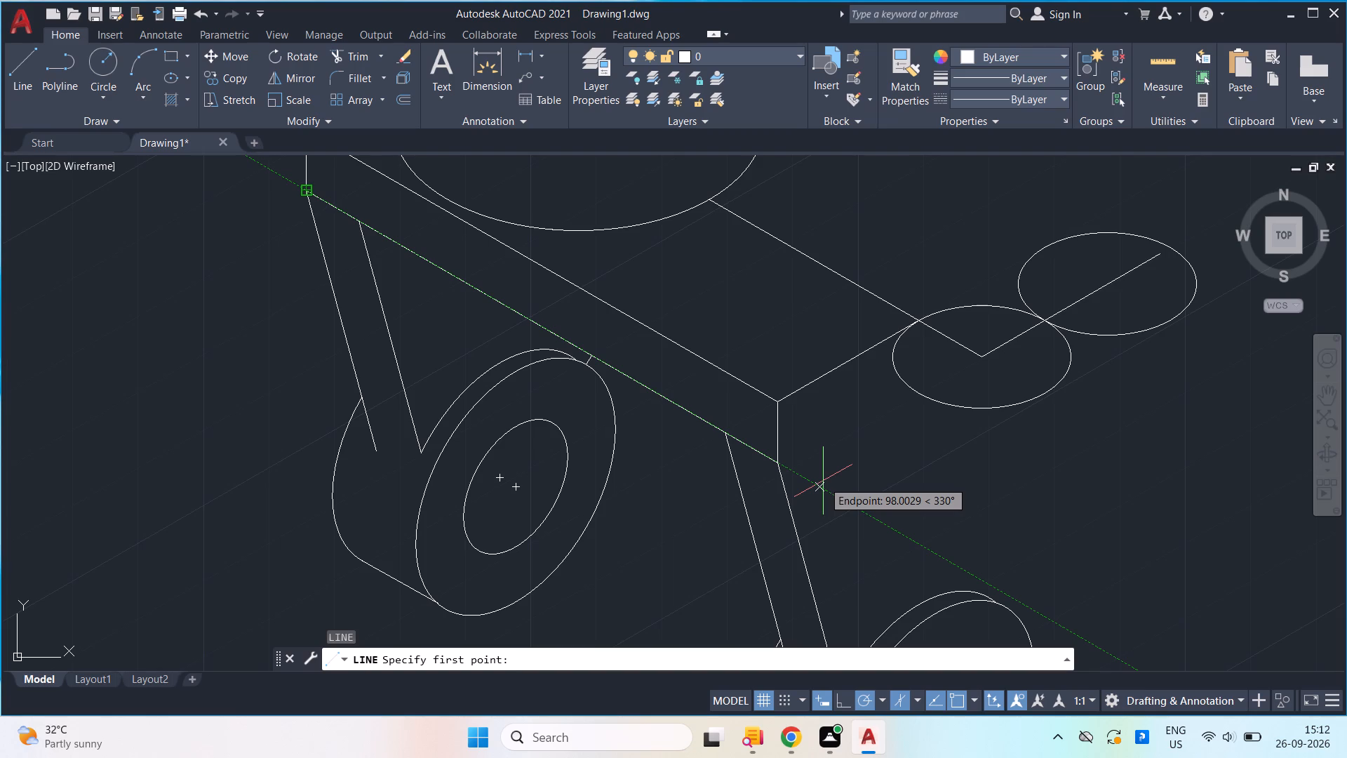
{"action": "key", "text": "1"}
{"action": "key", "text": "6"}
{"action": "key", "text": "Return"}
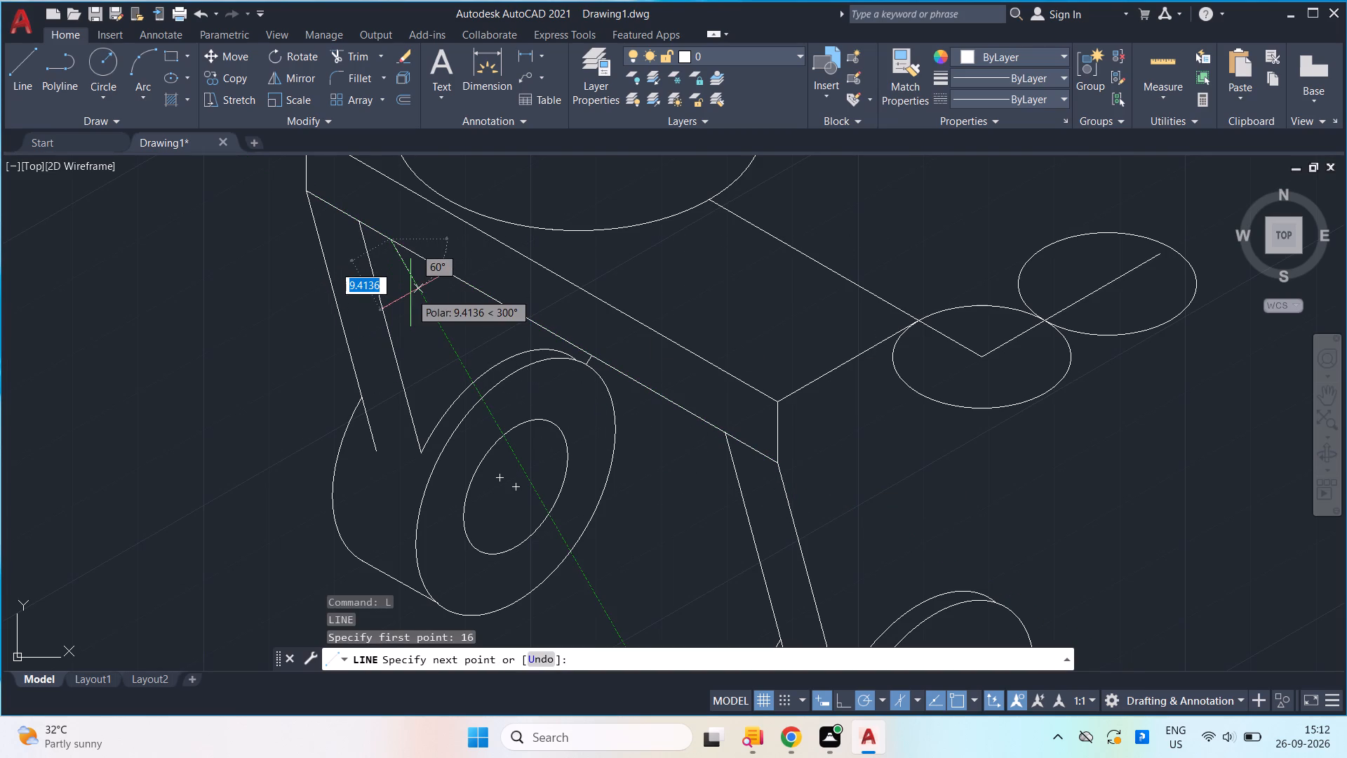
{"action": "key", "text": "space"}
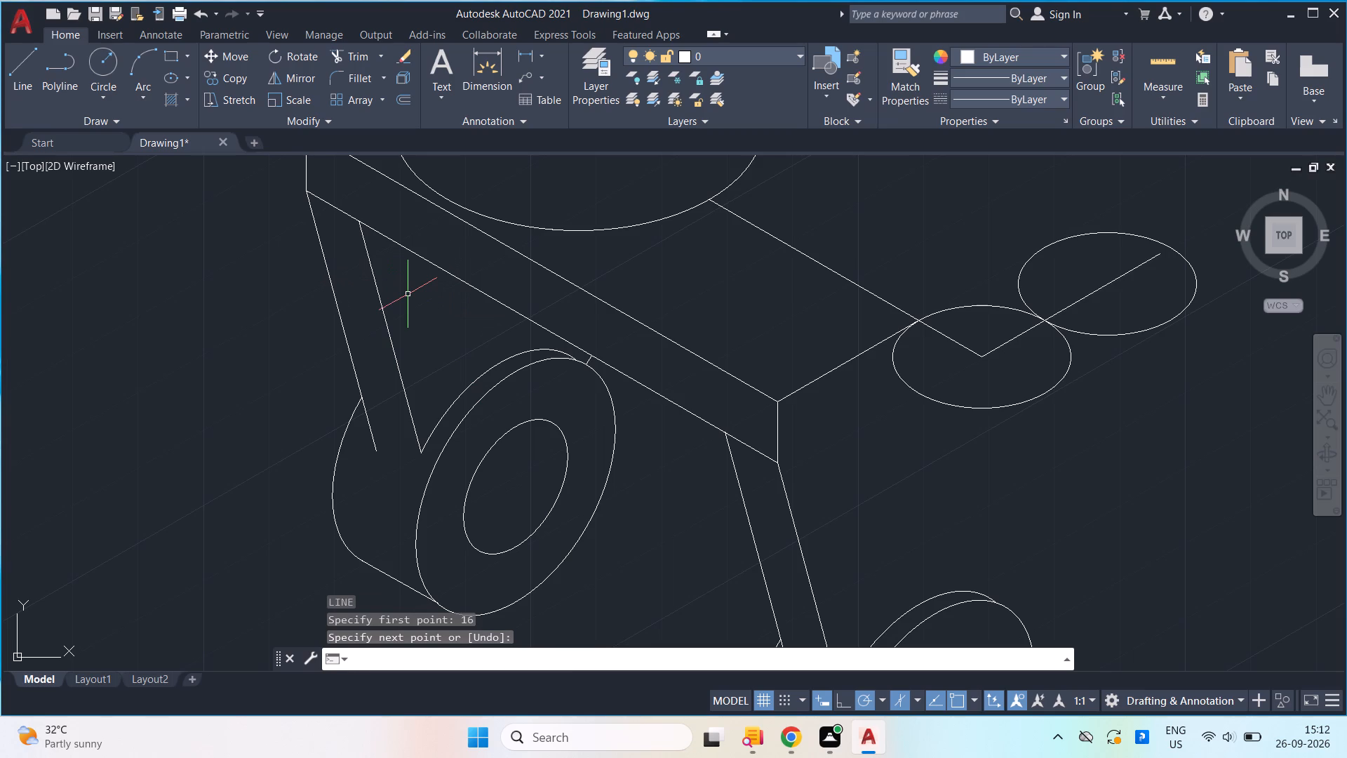
Draw a radius-6 isocircle centred on the plate's lower front edge, 16 units from the edge's upper-left corner.
{"action": "key", "text": "e"}
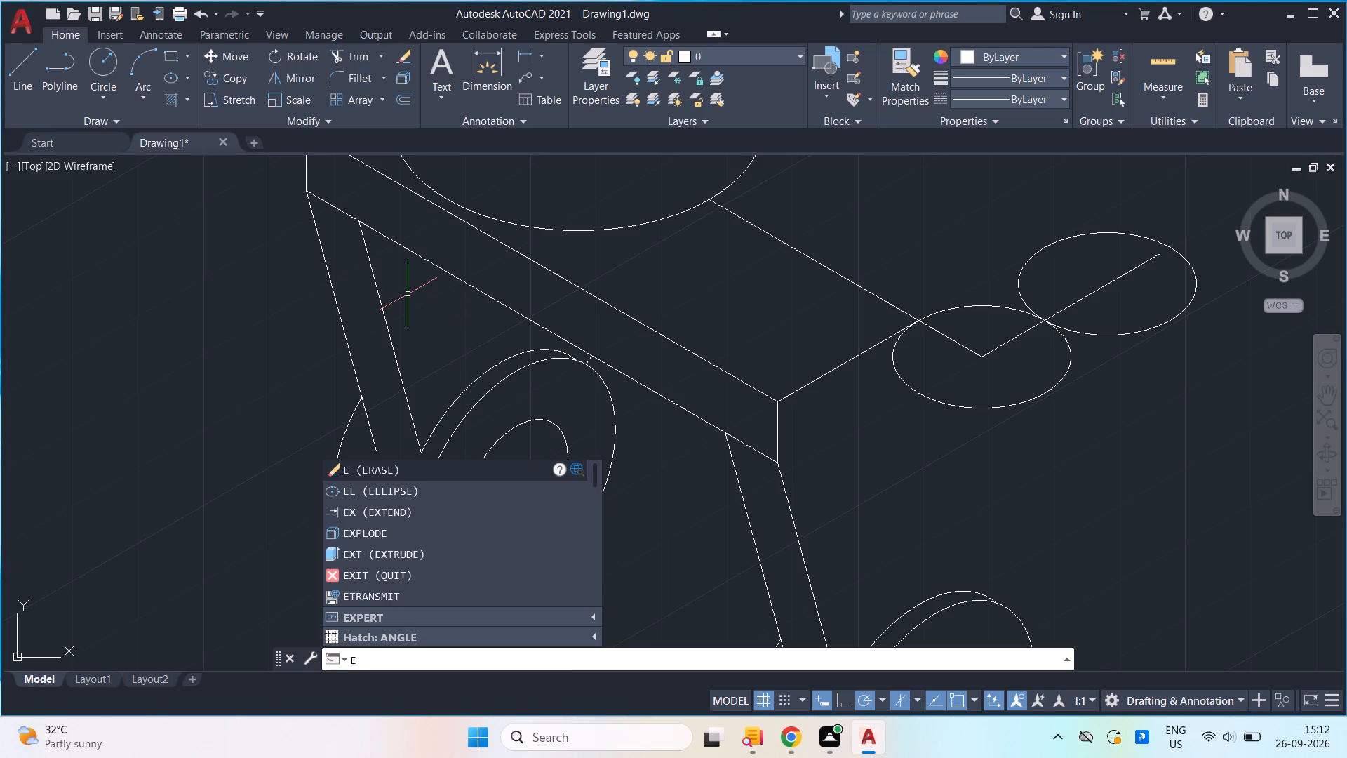
{"action": "left_click", "coordinate": [409, 489]}
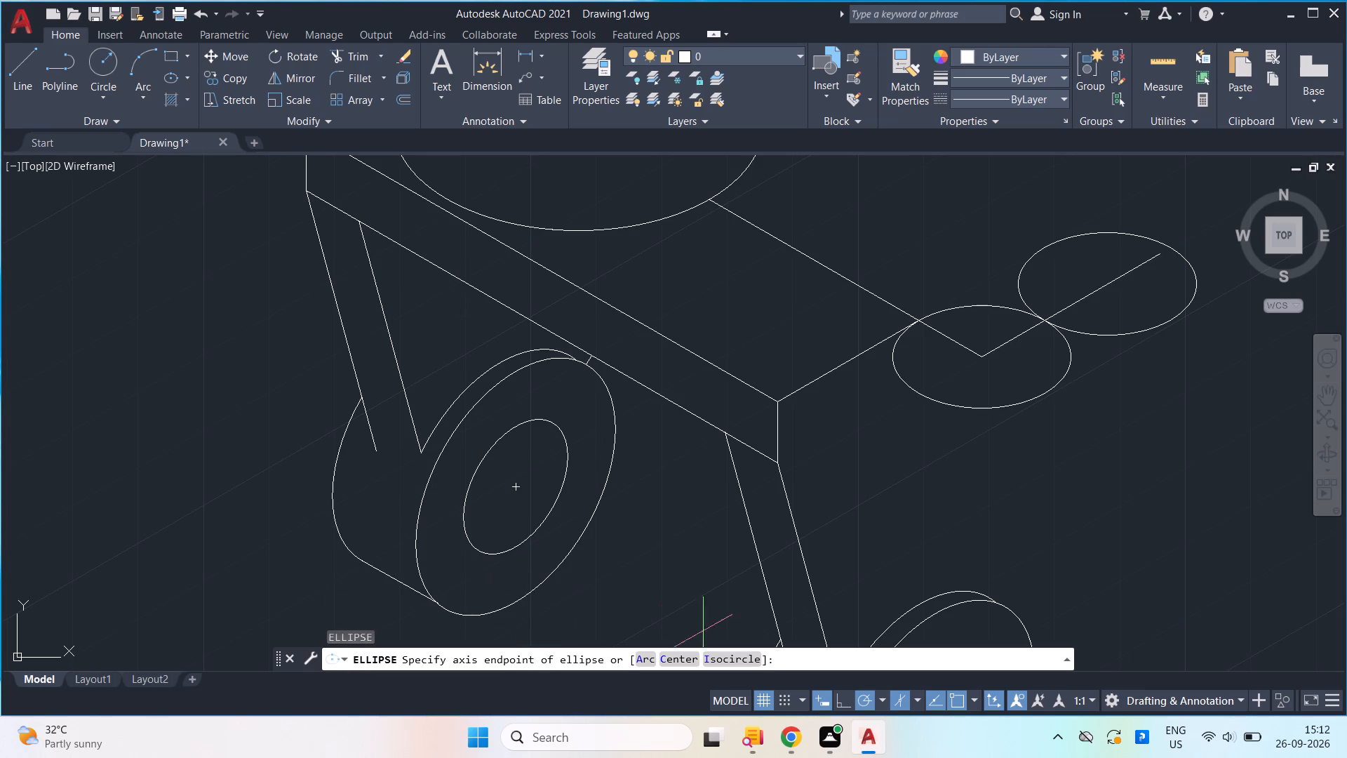
{"action": "left_click", "coordinate": [738, 661]}
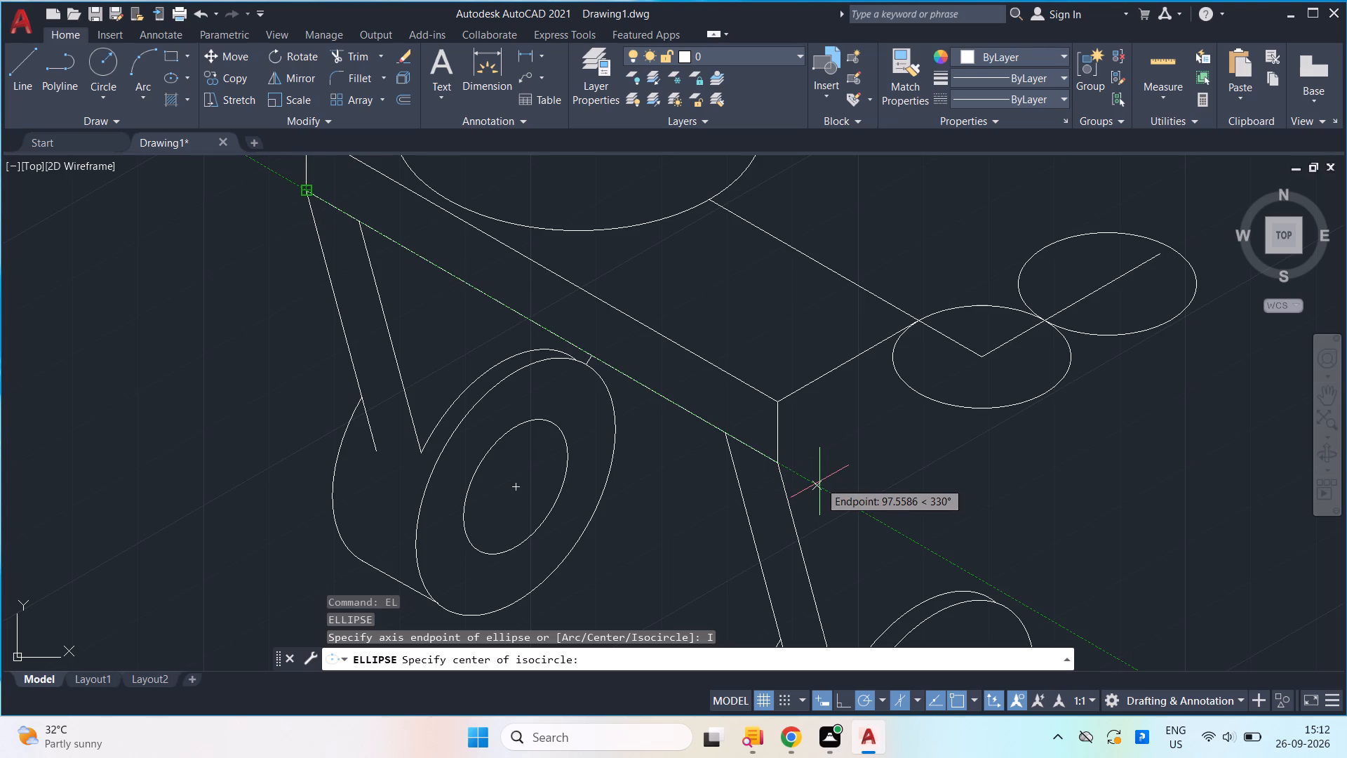
{"action": "type", "text": "16"}
{"action": "key", "text": "Return"}
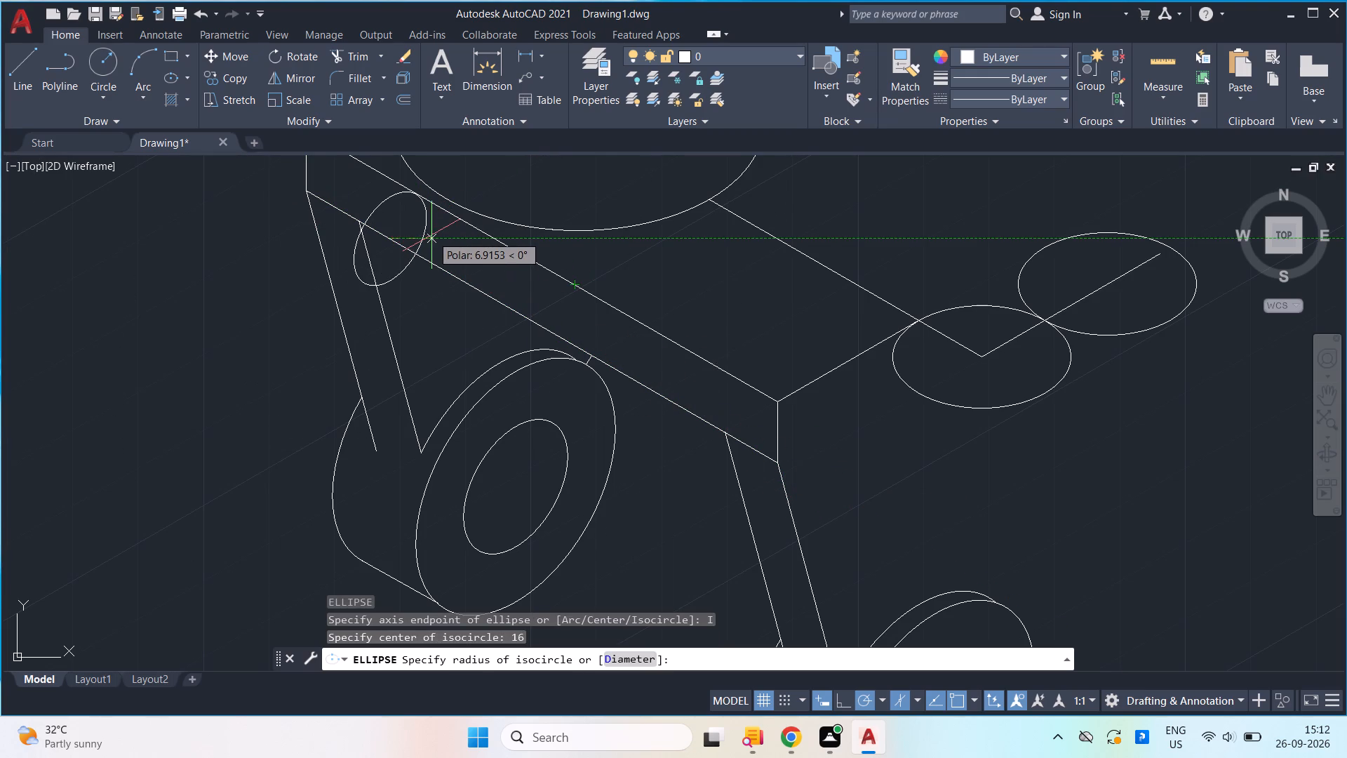
{"action": "key", "text": "6"}
{"action": "key", "text": "Return"}
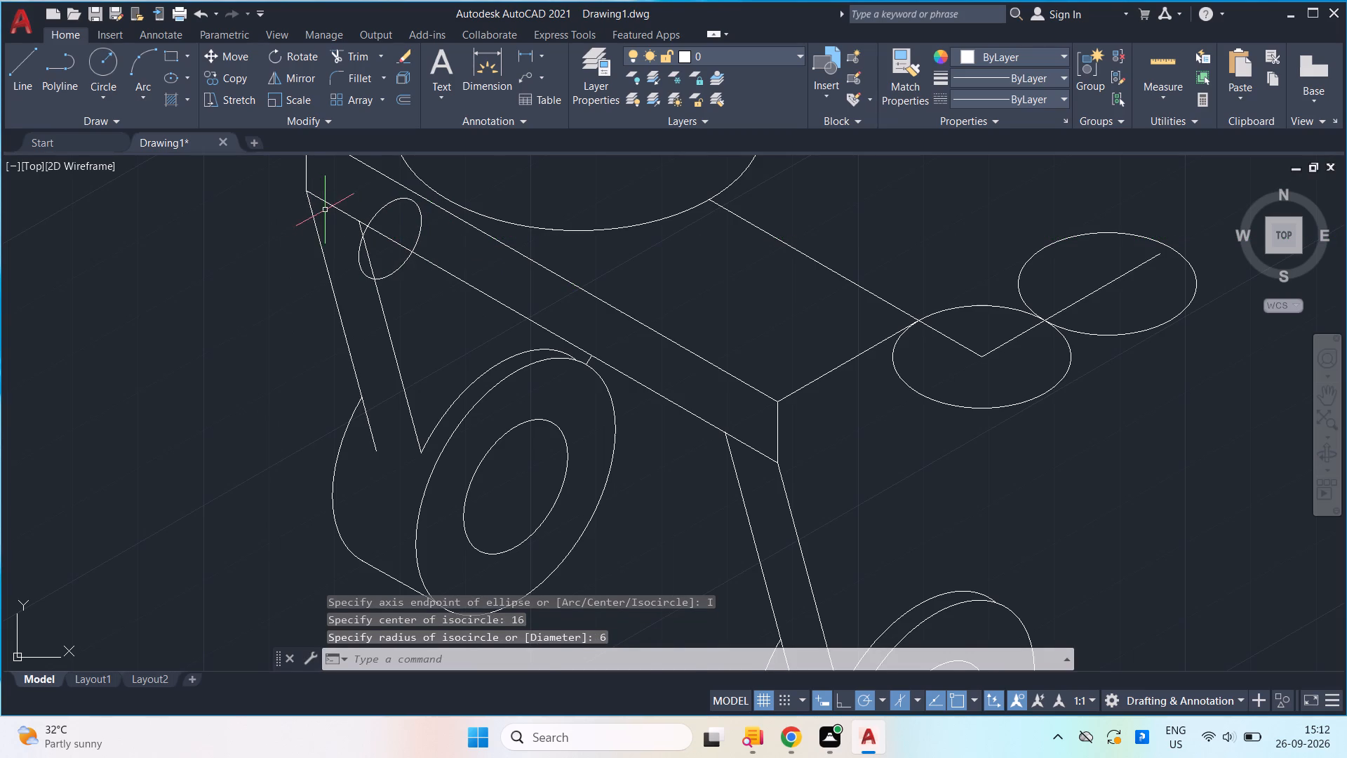
Trim the new isocircle and the inner slanted line's top end, leaving a short arc joining that line to the plate's lower front edge.
{"action": "scroll", "coordinate": [326, 210], "scroll_direction": "up", "scroll_amount": 1}
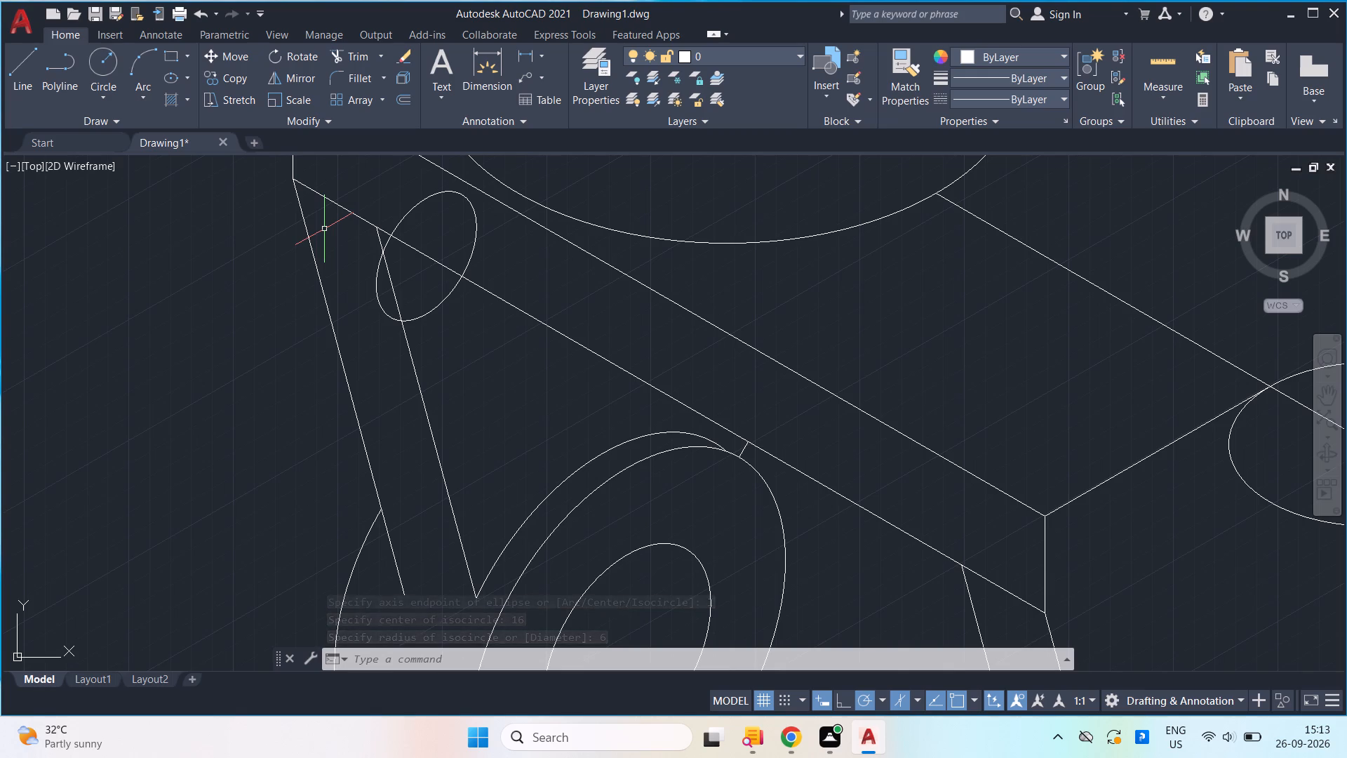
{"action": "type", "text": "tr"}
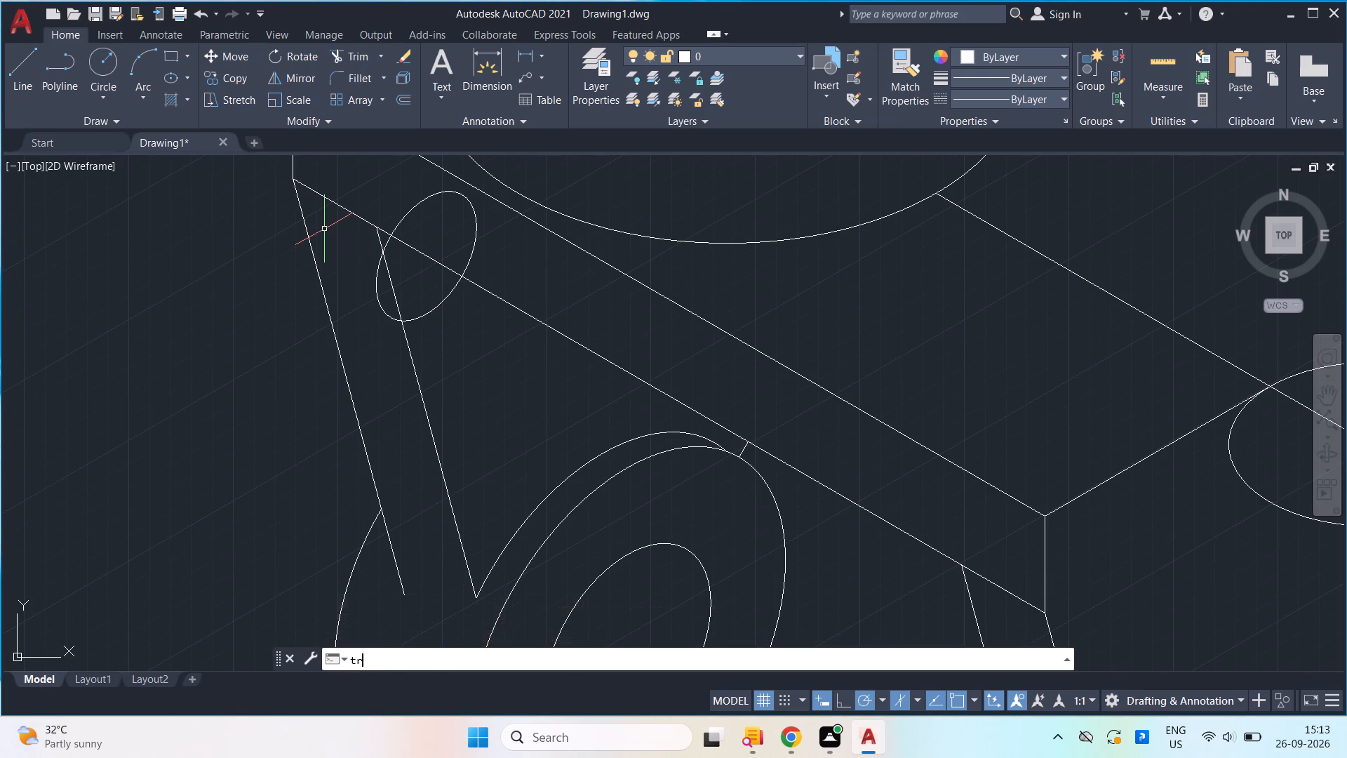
{"action": "key", "text": "Return"}
{"action": "left_click_drag", "start_coordinate": [342, 263], "coordinate": [378, 308]}
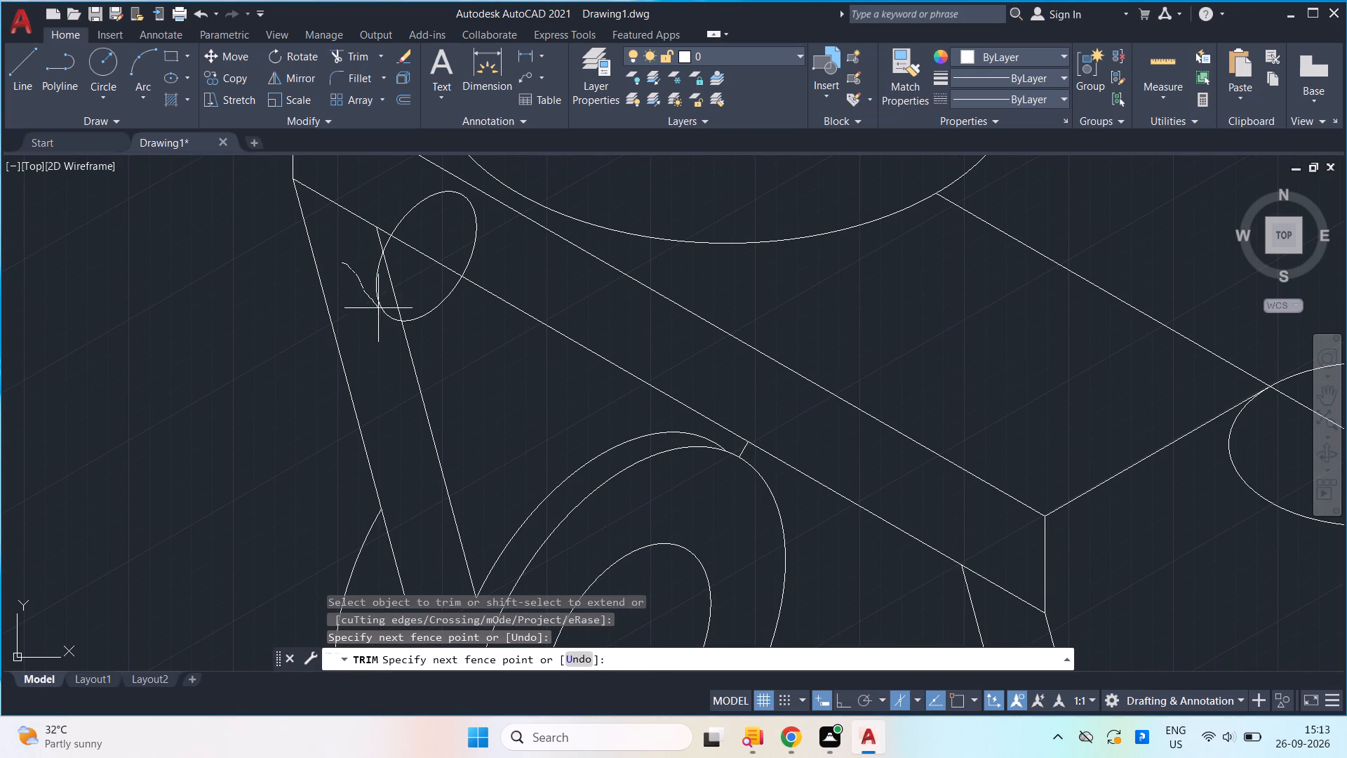
{"action": "left_click_drag", "start_coordinate": [378, 308], "coordinate": [380, 295]}
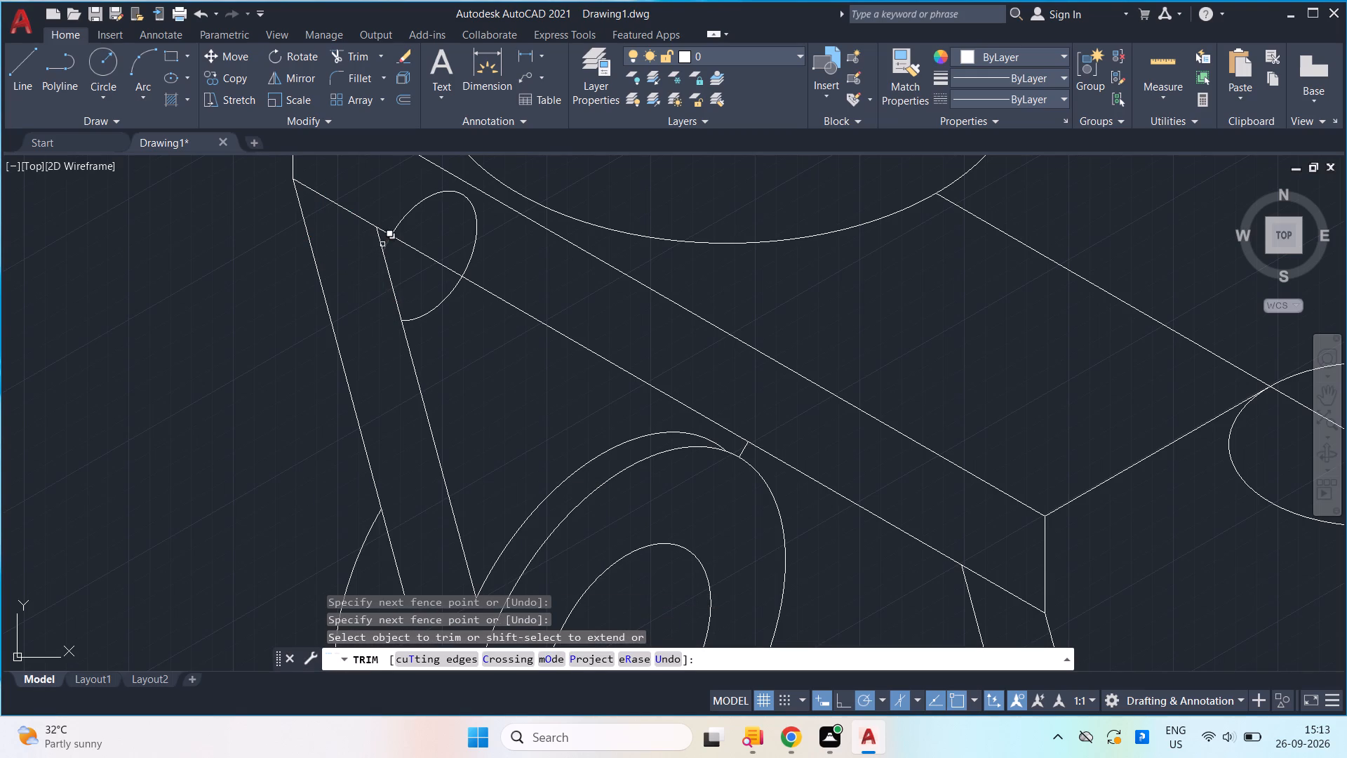
{"action": "left_click", "coordinate": [380, 239]}
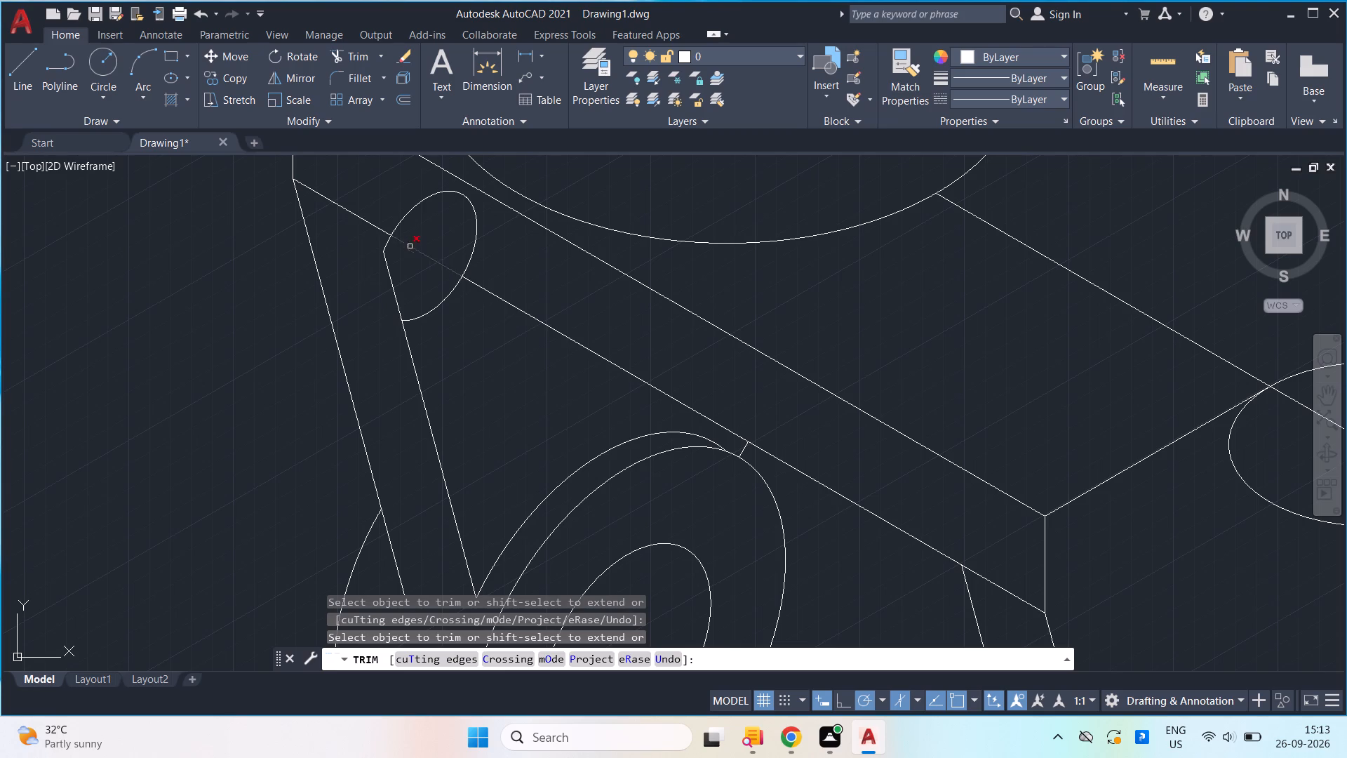
{"action": "left_click_drag", "start_coordinate": [410, 196], "coordinate": [477, 260]}
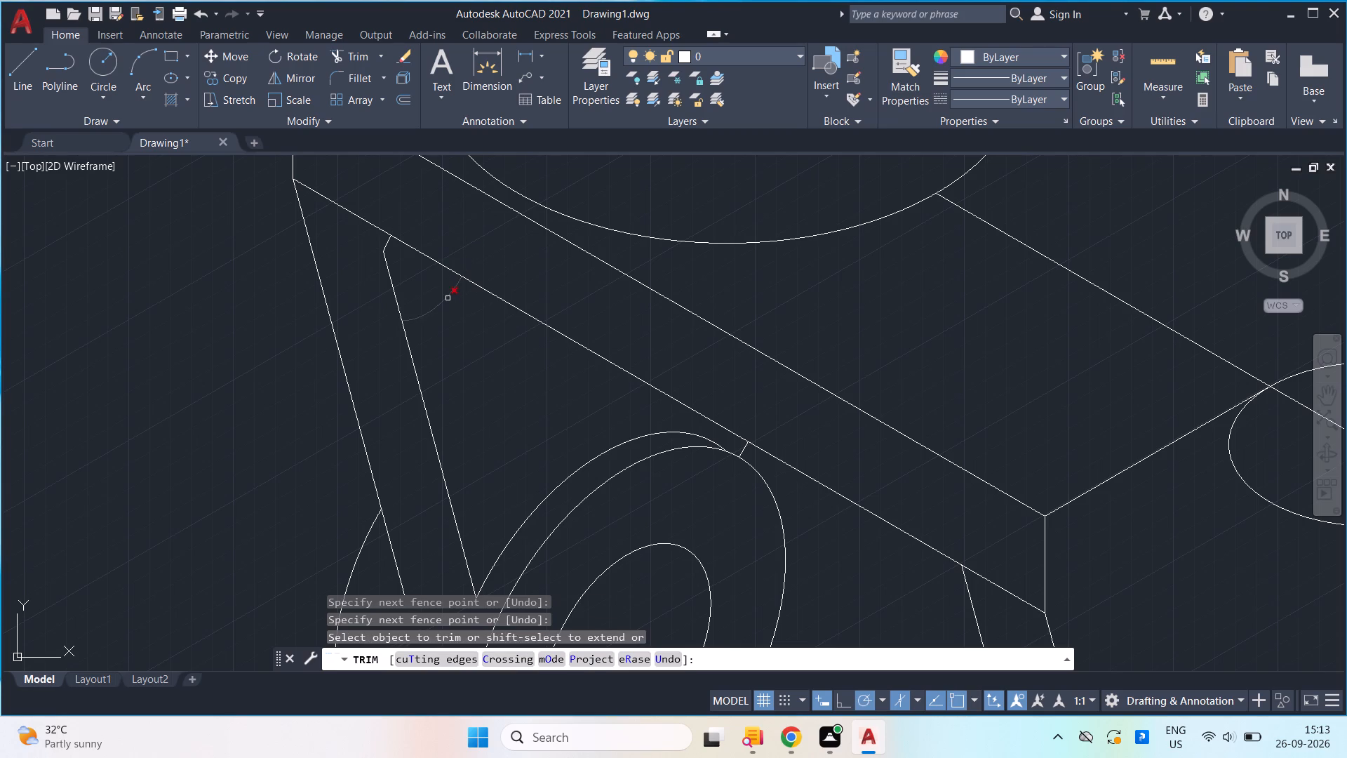
{"action": "left_click", "coordinate": [448, 297]}
{"action": "scroll", "coordinate": [448, 293], "scroll_direction": "down", "scroll_amount": 1}
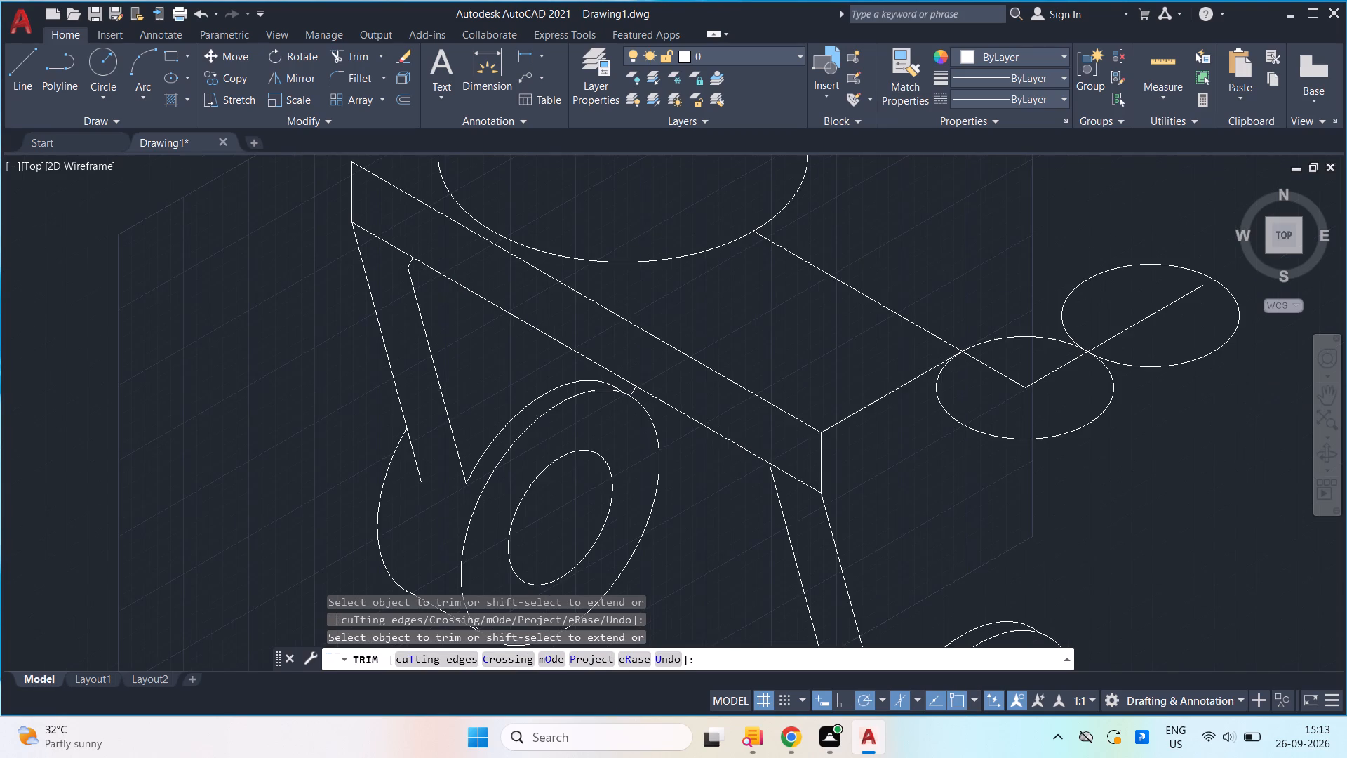
{"action": "scroll", "coordinate": [448, 293], "scroll_direction": "down", "scroll_amount": 1}
{"action": "key", "text": "Escape"}
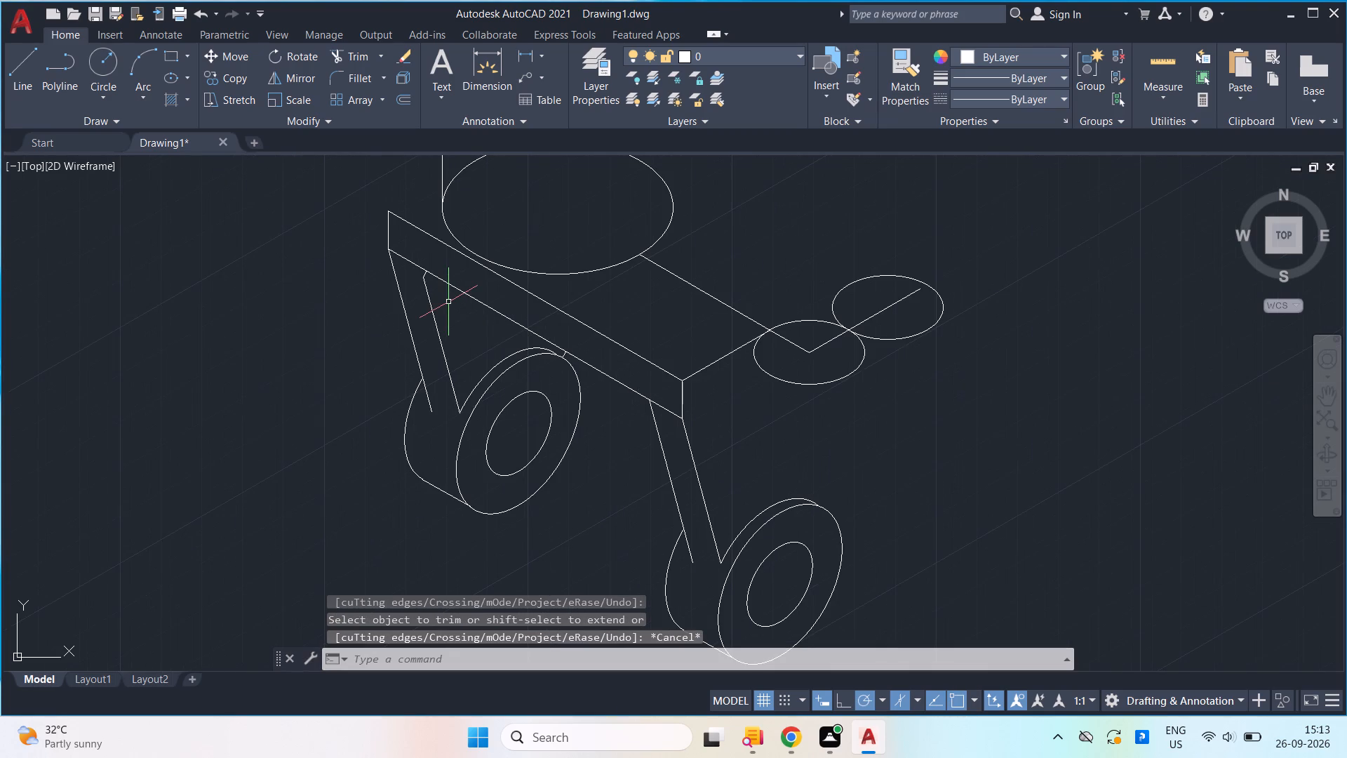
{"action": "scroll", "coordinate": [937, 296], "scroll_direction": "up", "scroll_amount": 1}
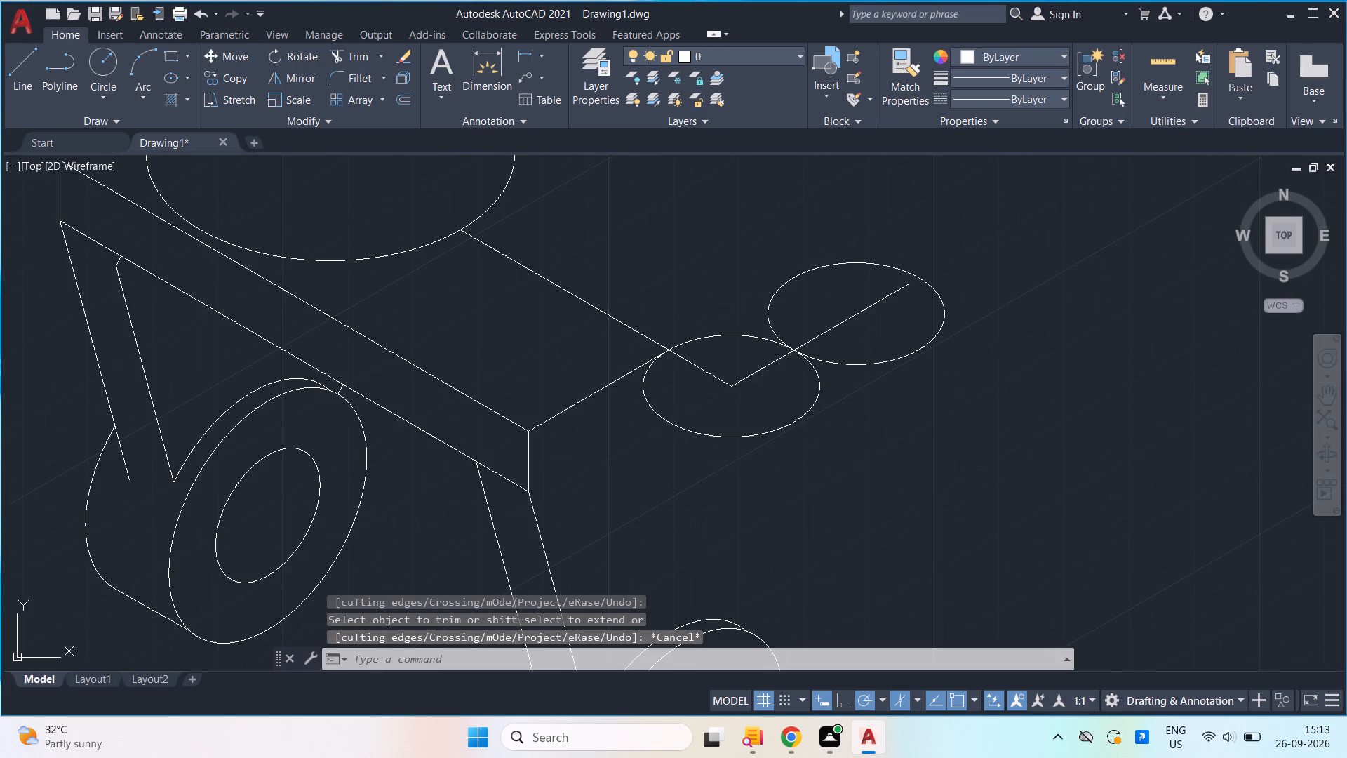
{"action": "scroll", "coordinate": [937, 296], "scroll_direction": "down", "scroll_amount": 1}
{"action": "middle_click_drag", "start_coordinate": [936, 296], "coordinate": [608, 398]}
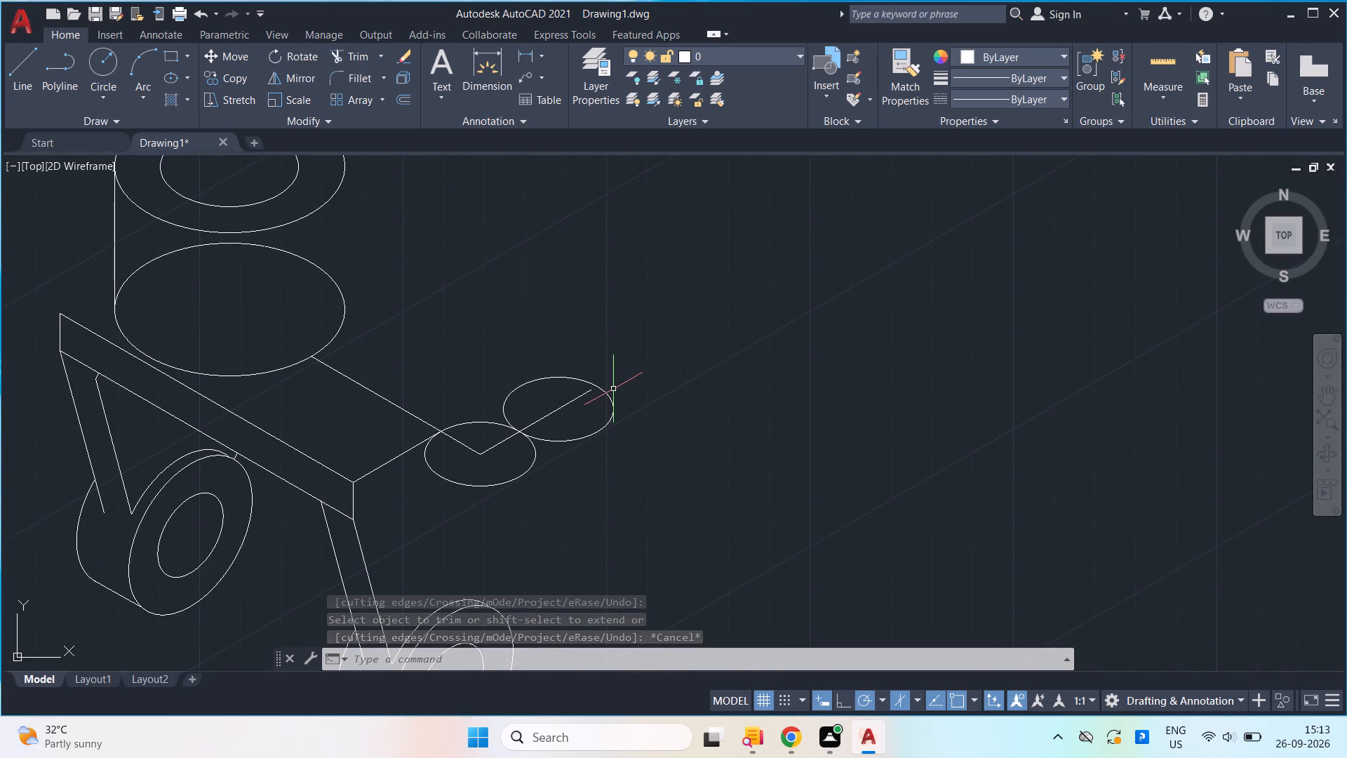
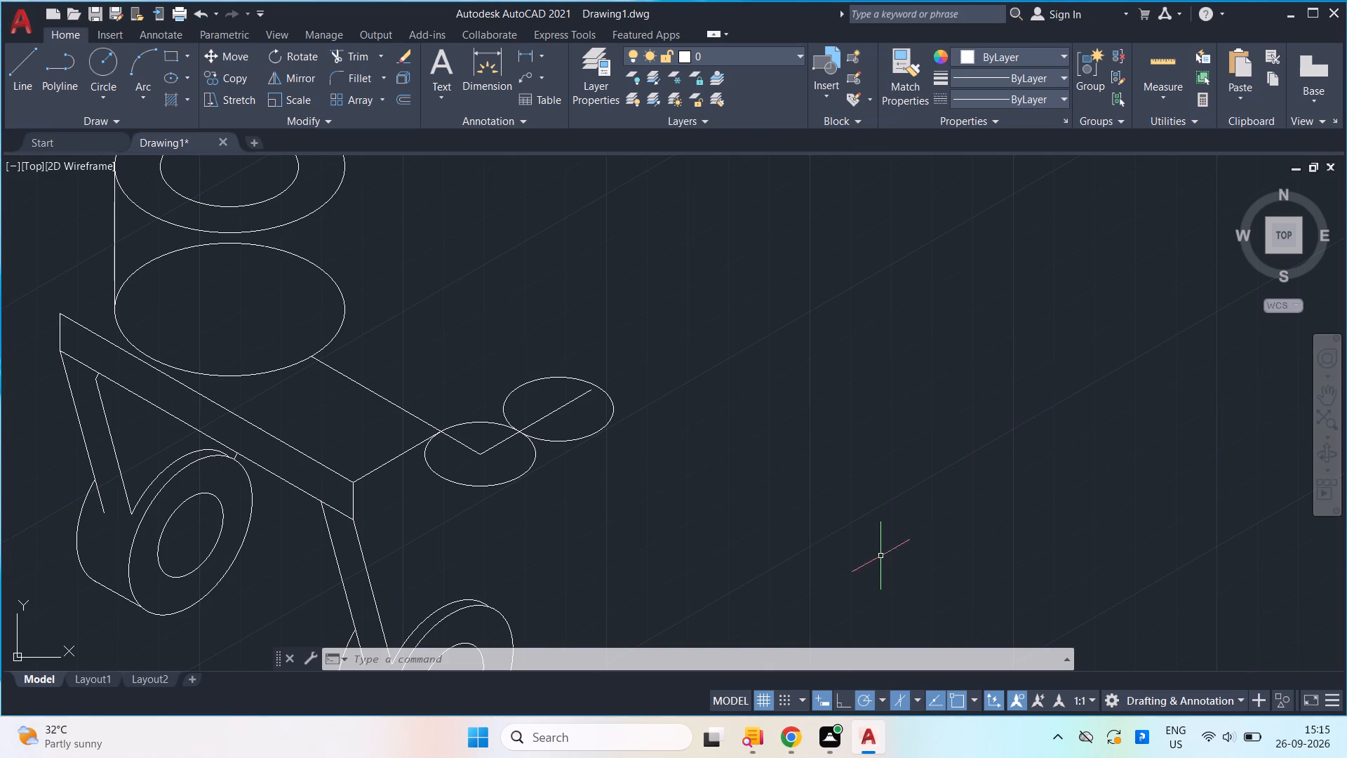
From the upper isocircle's right quadrant near the plate's corner, draw a 24-unit line at 30° and a connected 6-unit line at 330°.
{"action": "key", "text": "l"}
{"action": "key", "text": "Return"}
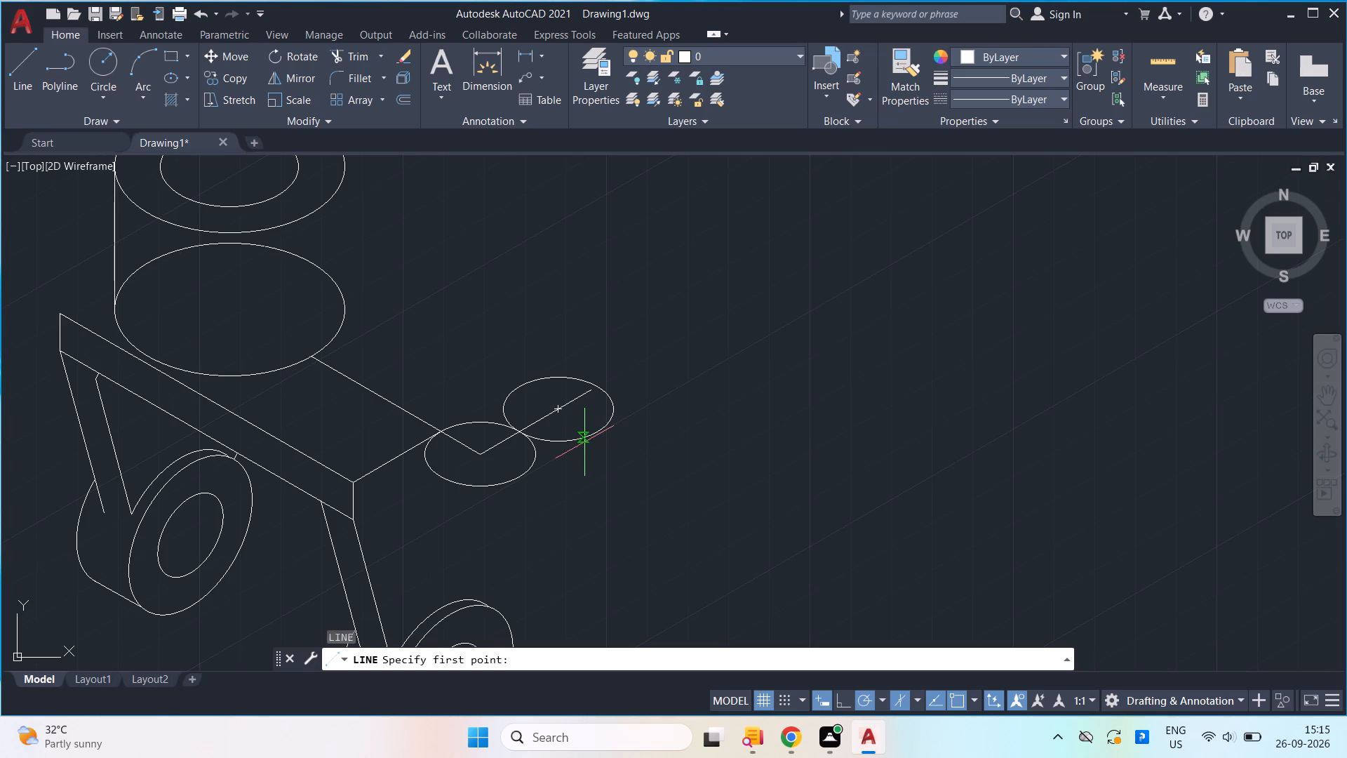
{"action": "left_click", "coordinate": [613, 404]}
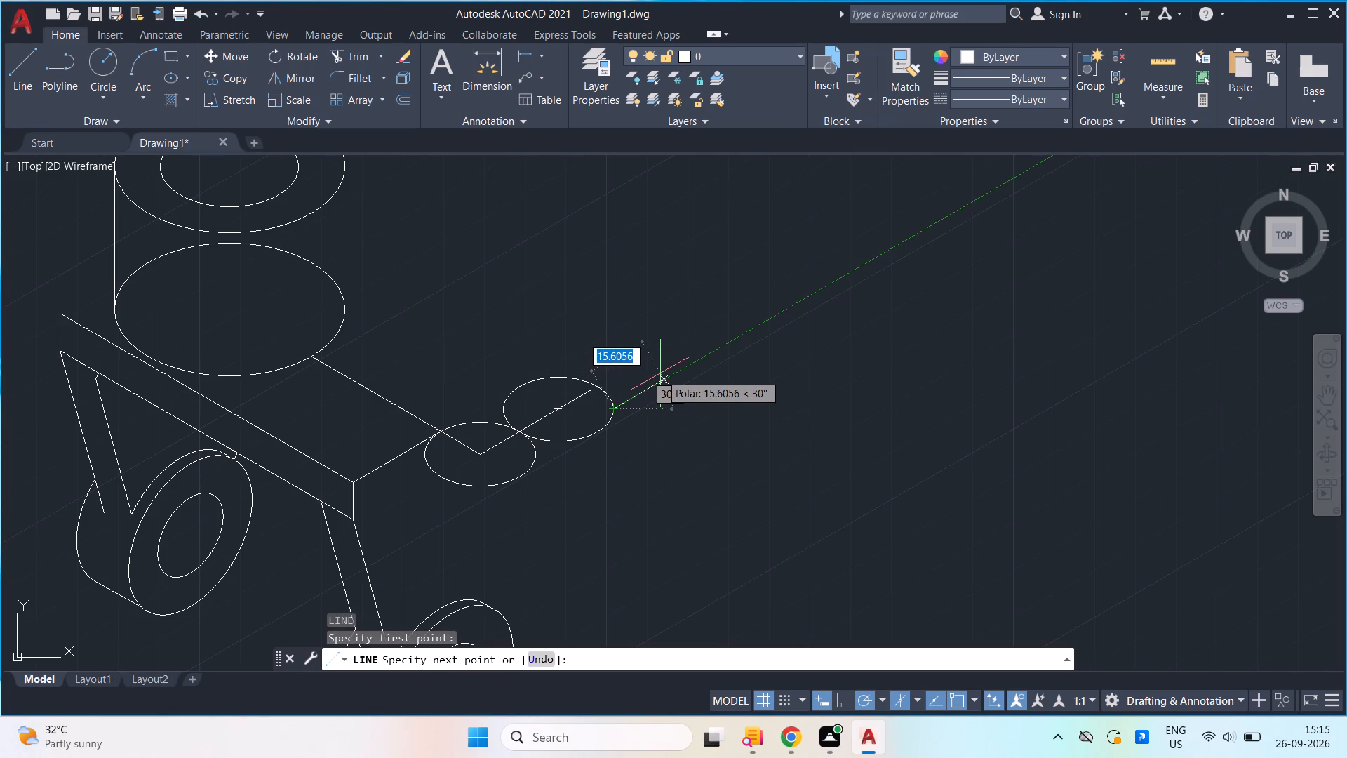
{"action": "type", "text": "24"}
{"action": "key", "text": "Return"}
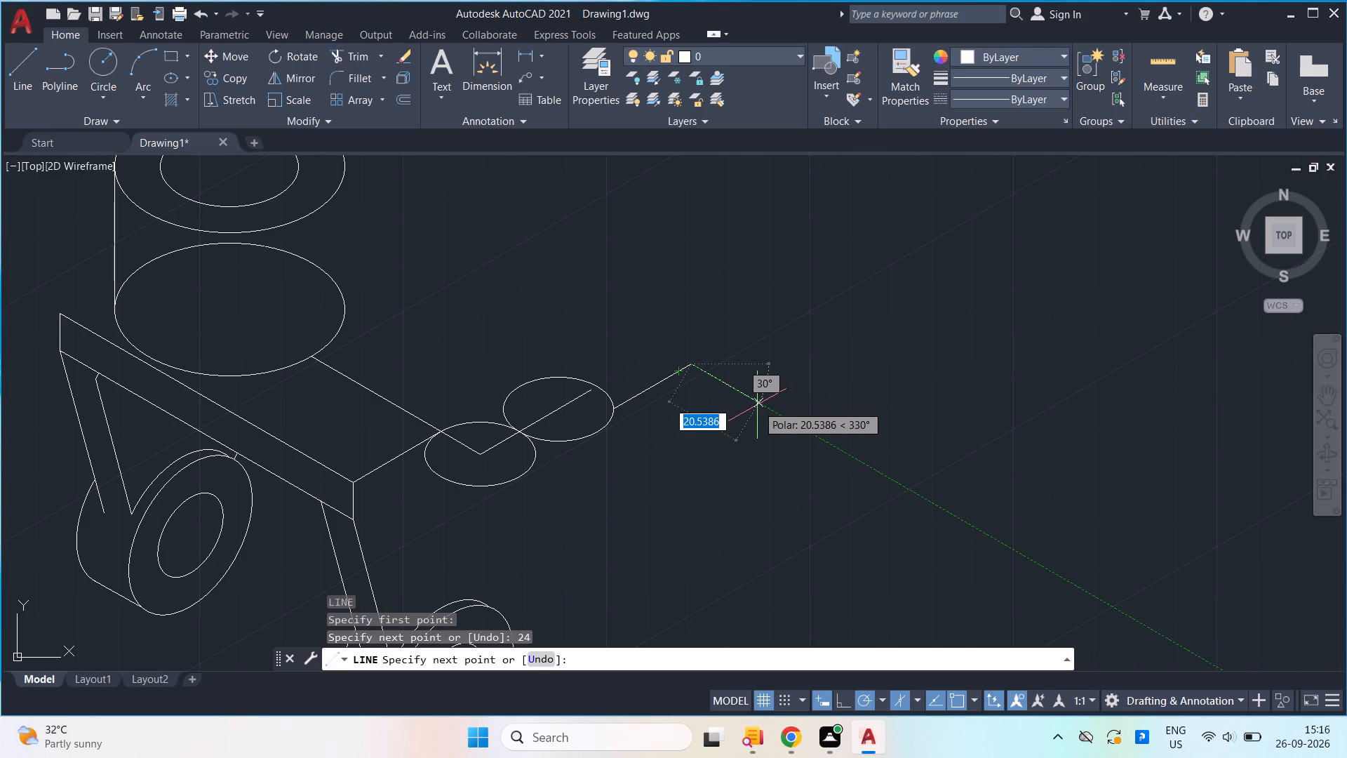
{"action": "key", "text": "6"}
{"action": "key", "text": "Return"}
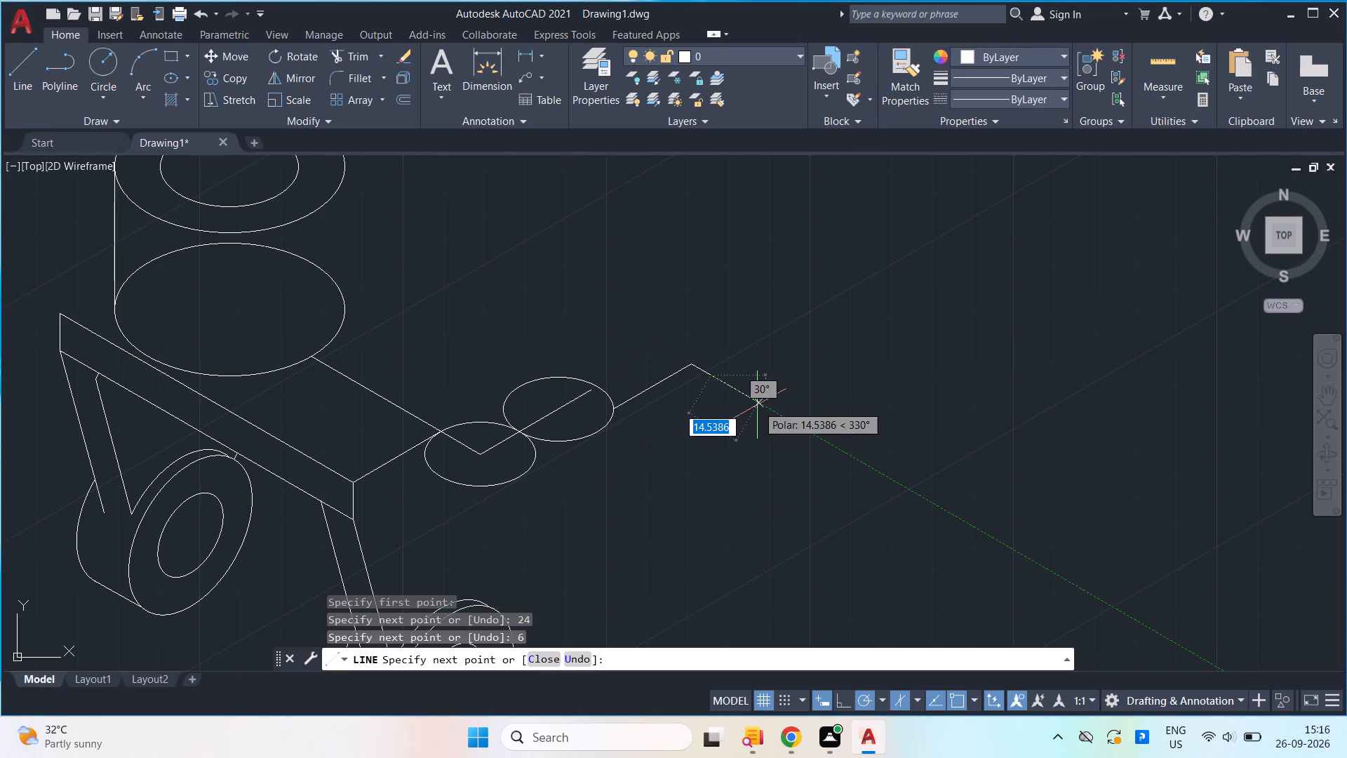
{"action": "key", "text": "space"}
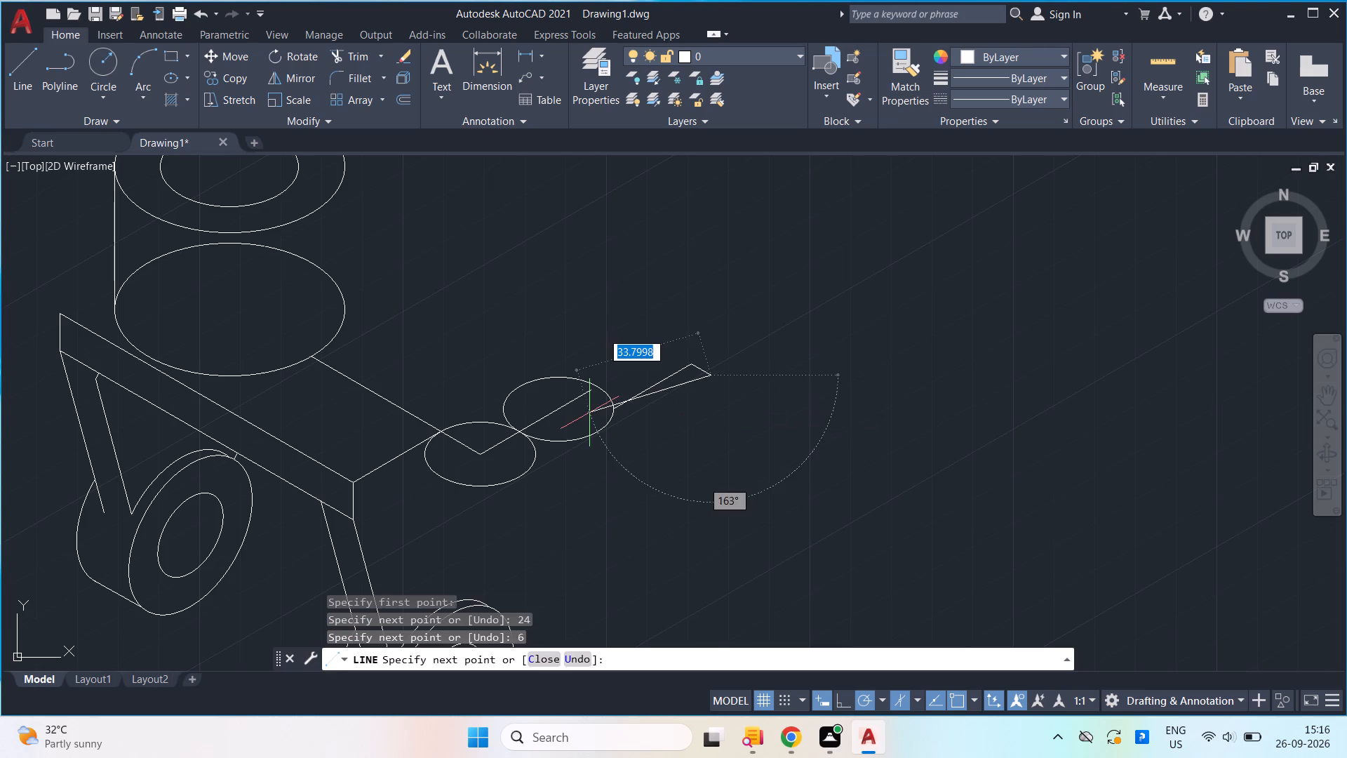
Switch the isometric drafting plane to the top isoplane.
{"action": "key", "text": "e"}
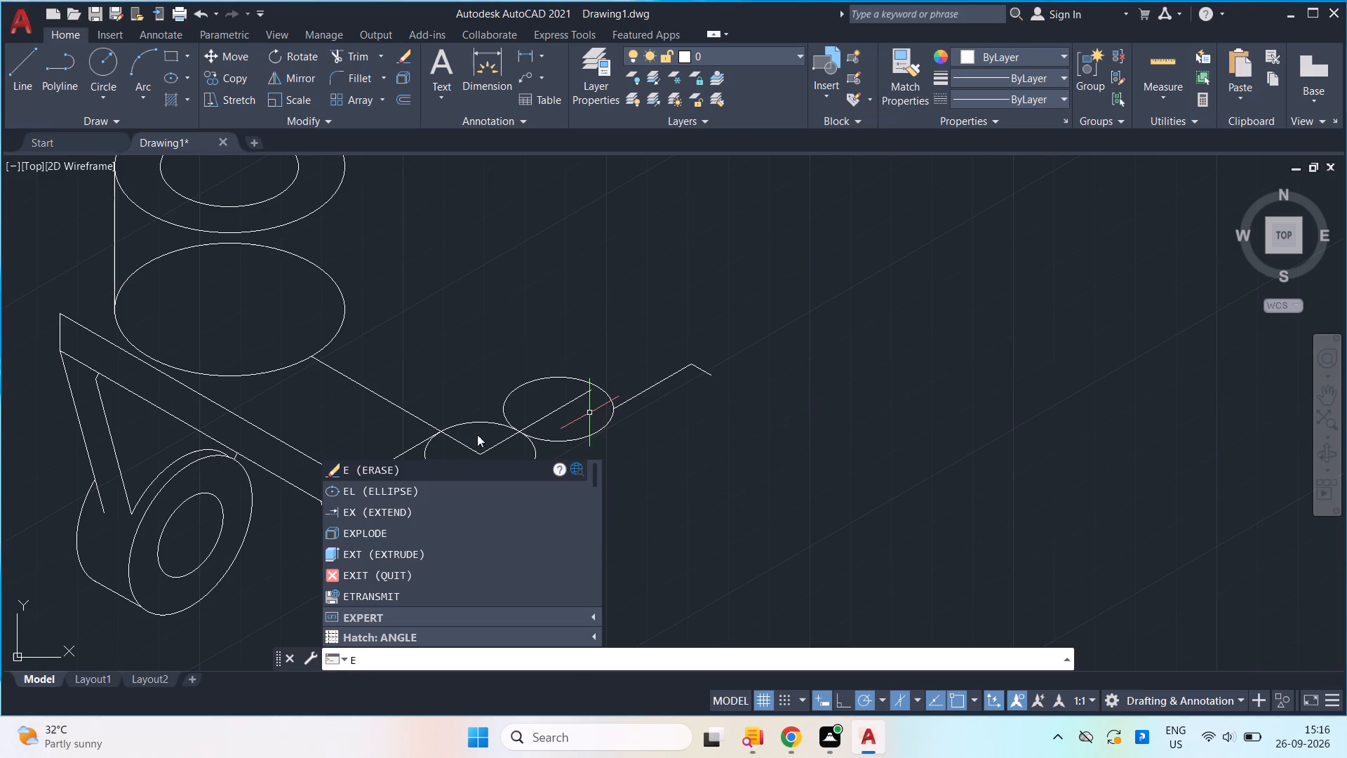
{"action": "left_click", "coordinate": [472, 497]}
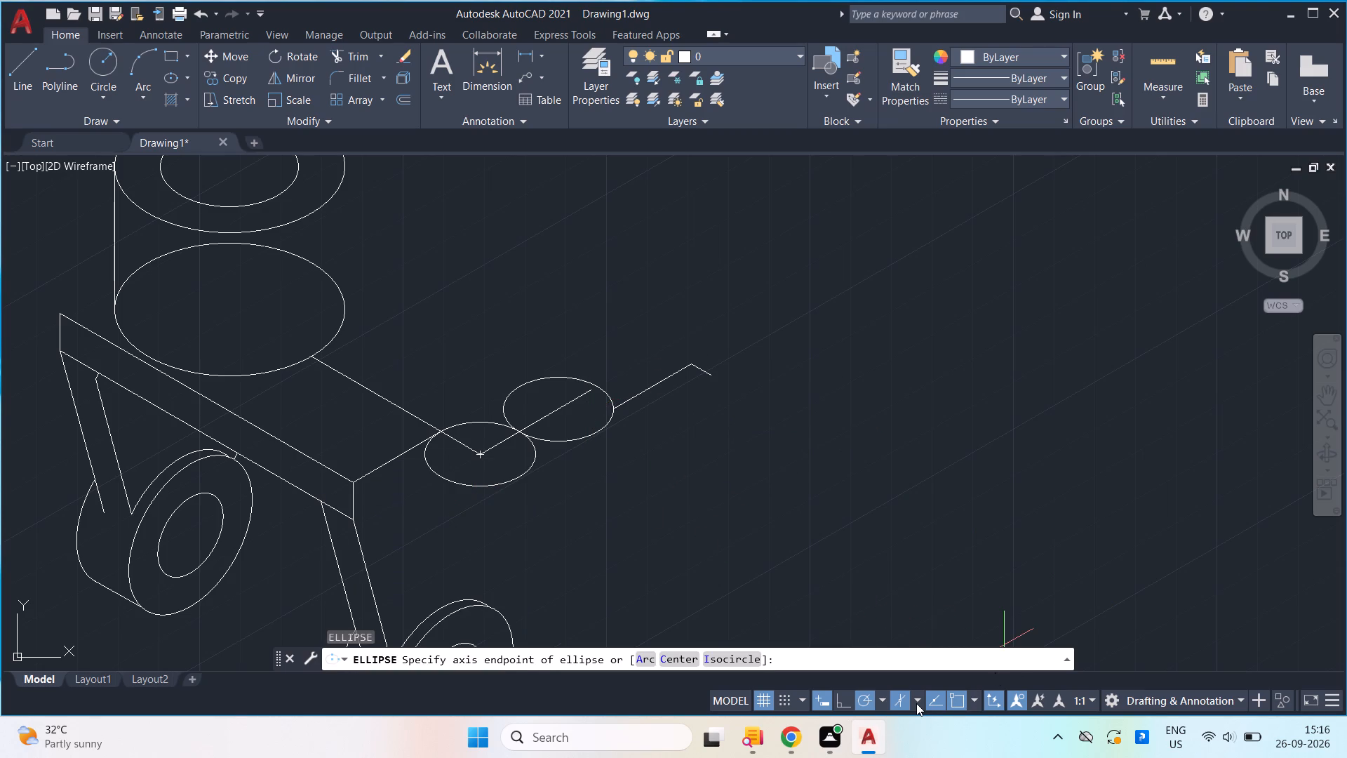
{"action": "left_click", "coordinate": [916, 703]}
{"action": "left_click", "coordinate": [922, 651]}
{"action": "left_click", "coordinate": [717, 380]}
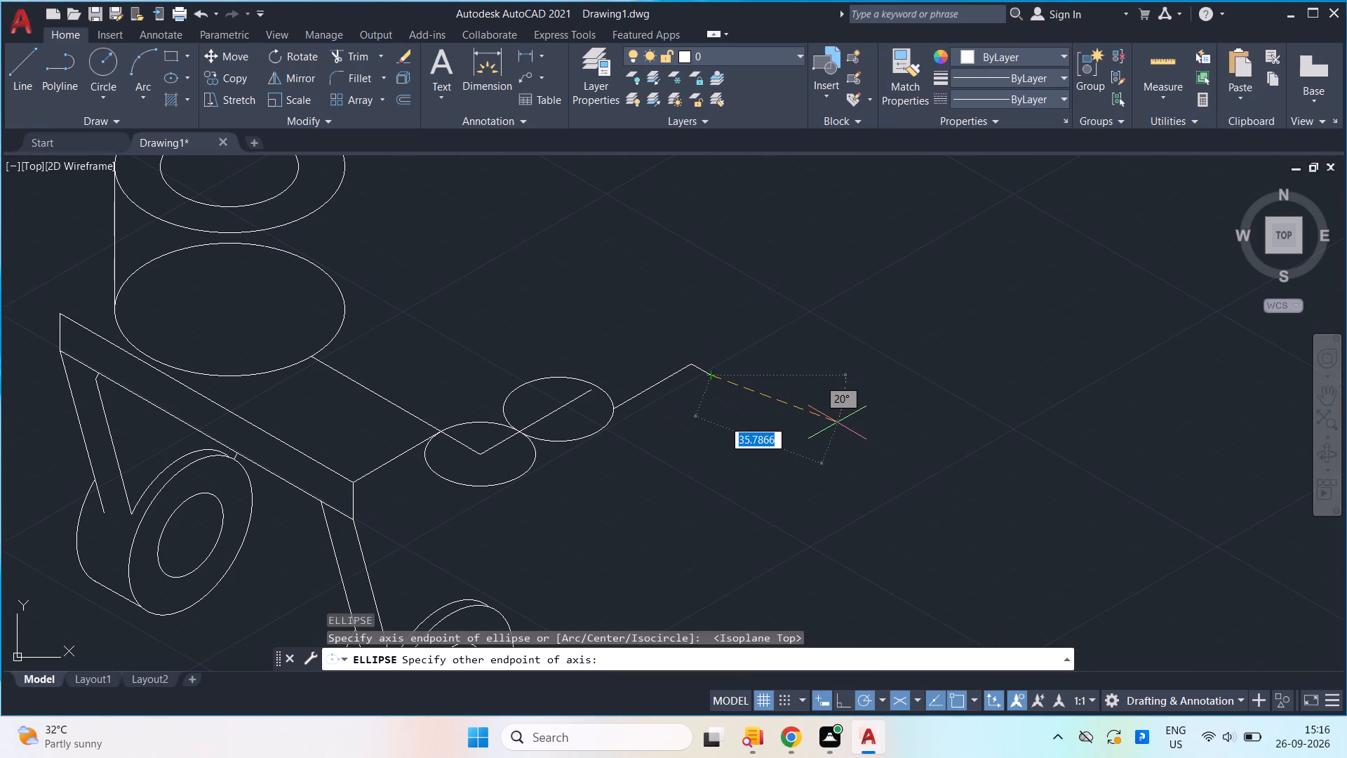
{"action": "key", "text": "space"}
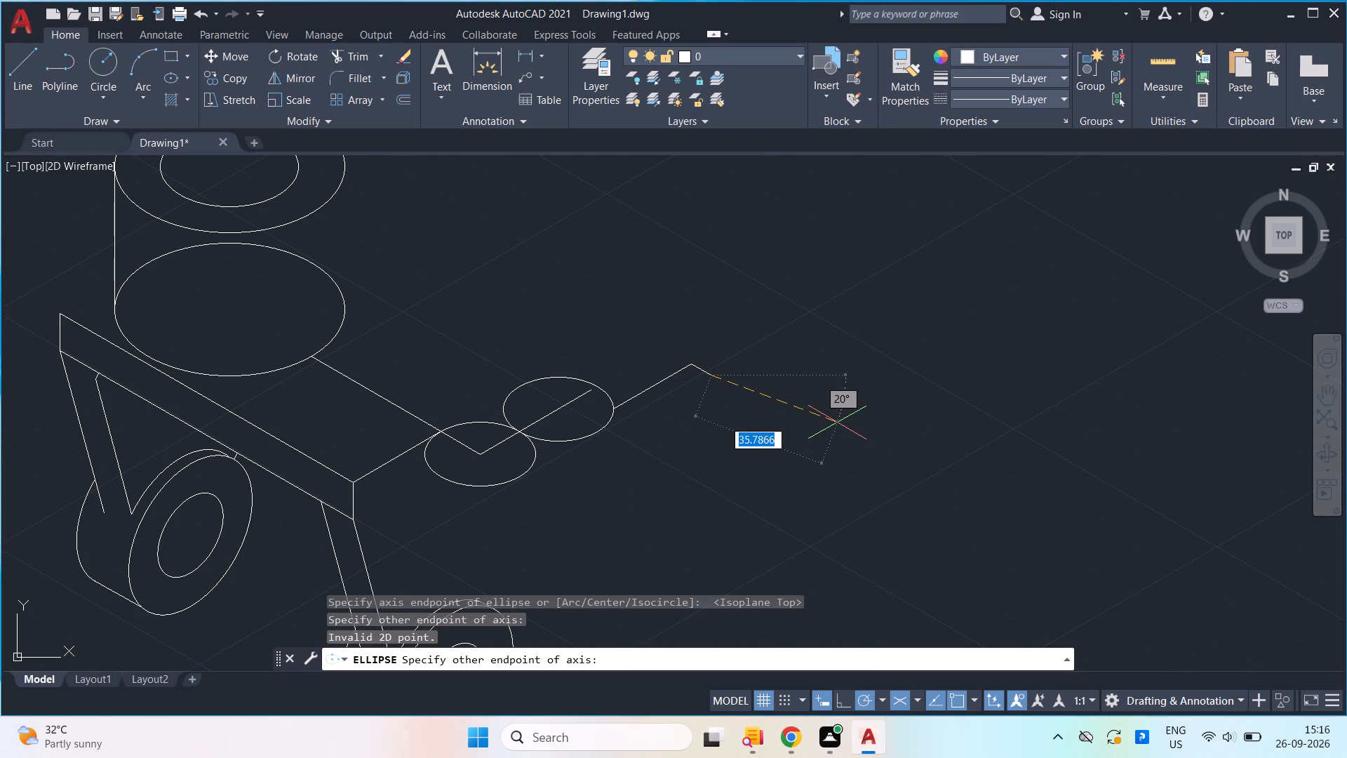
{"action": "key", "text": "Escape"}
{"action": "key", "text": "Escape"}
Draw a radius-6 isocircle on the top isoplane, centred on the free end of the 6-unit line.
{"action": "key", "text": "e"}
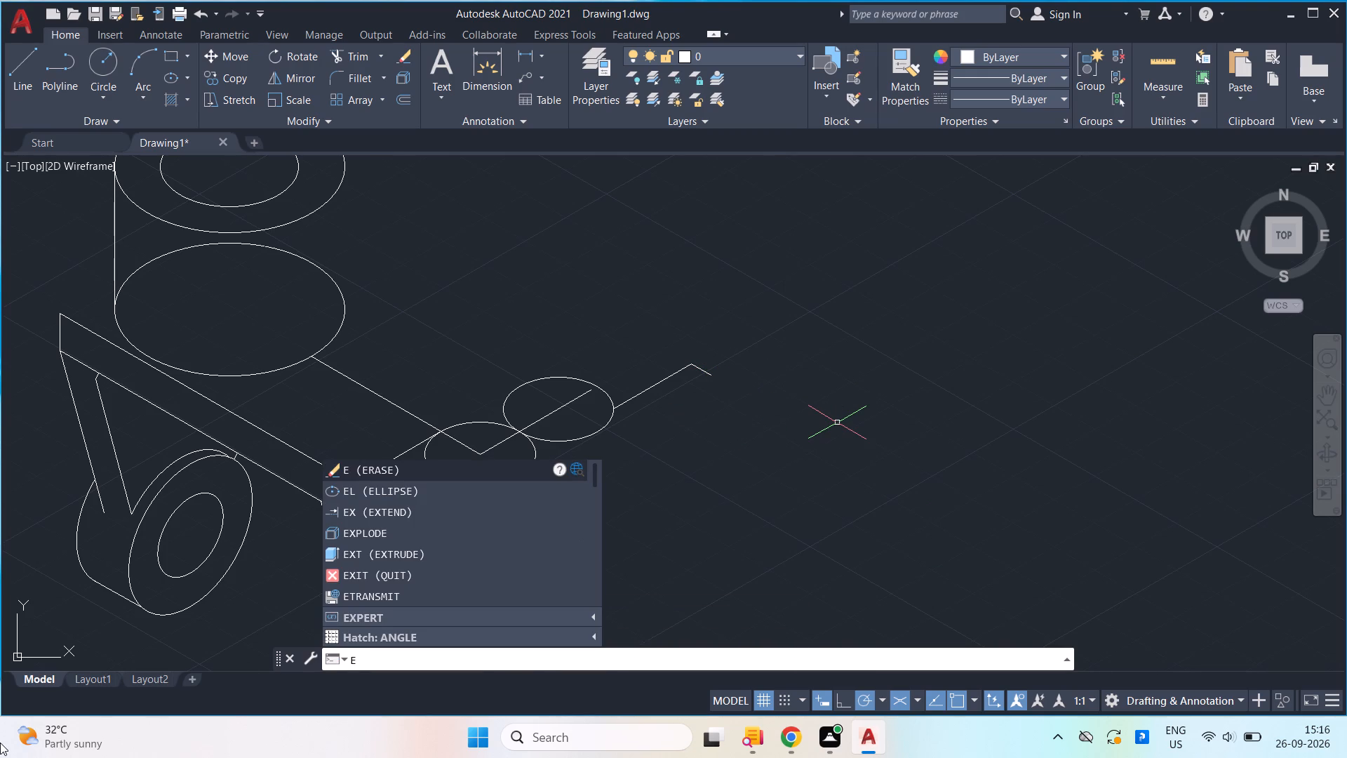
{"action": "left_click", "coordinate": [476, 495]}
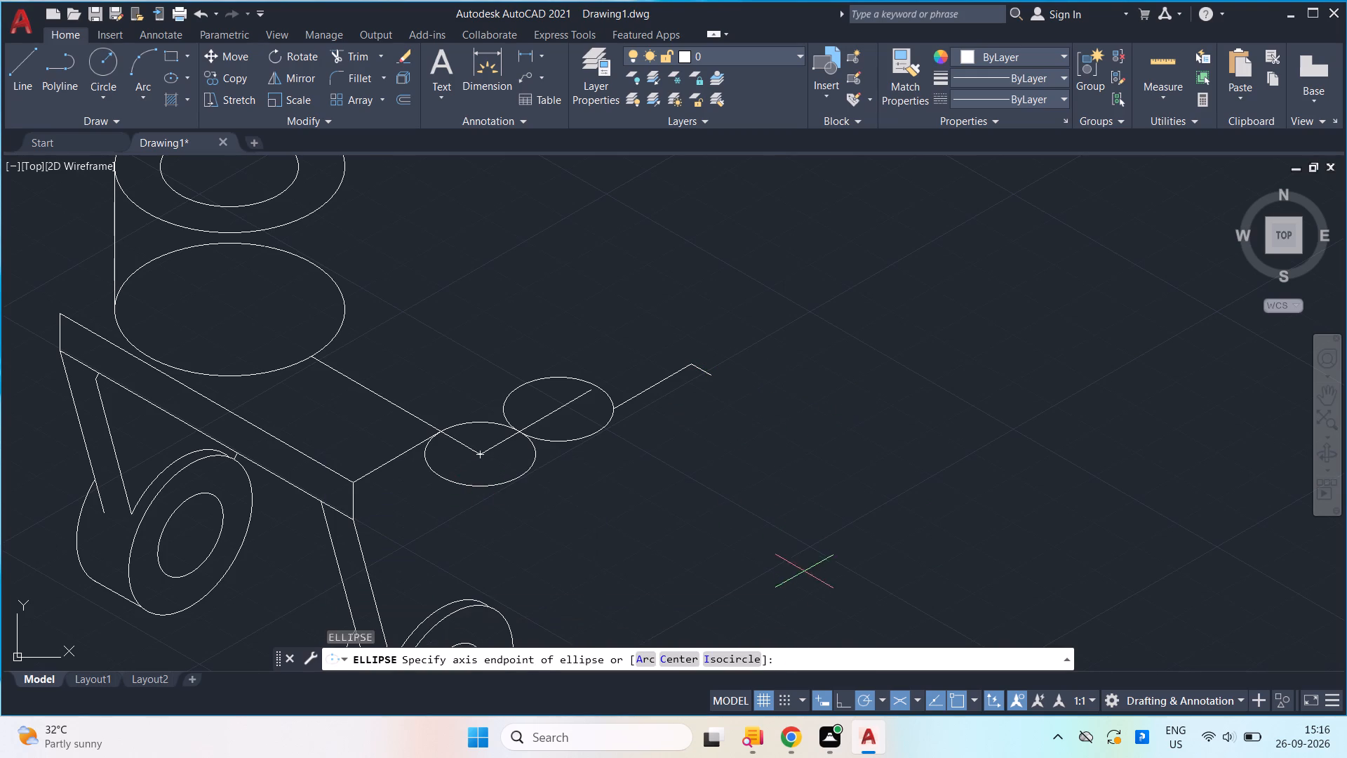
{"action": "left_click", "coordinate": [740, 667]}
{"action": "left_click", "coordinate": [730, 660]}
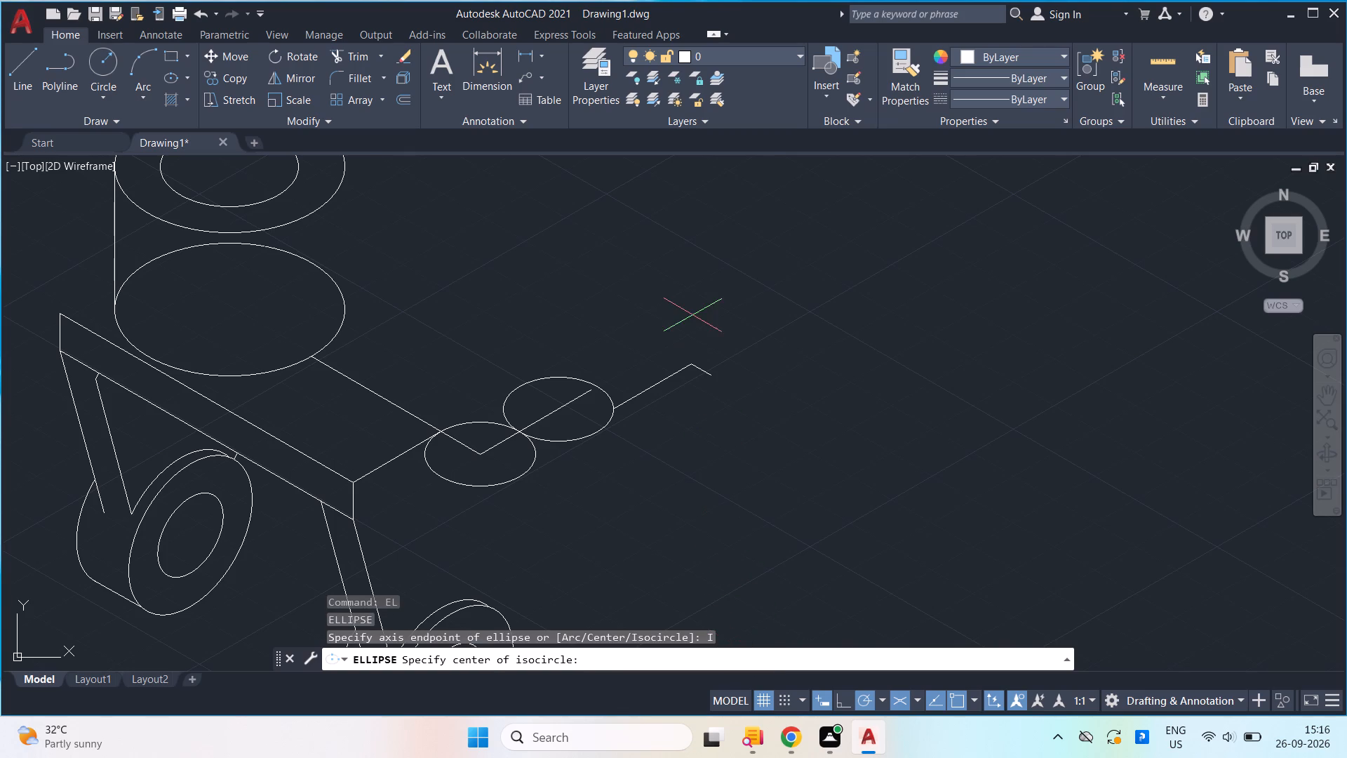
{"action": "left_click", "coordinate": [708, 372]}
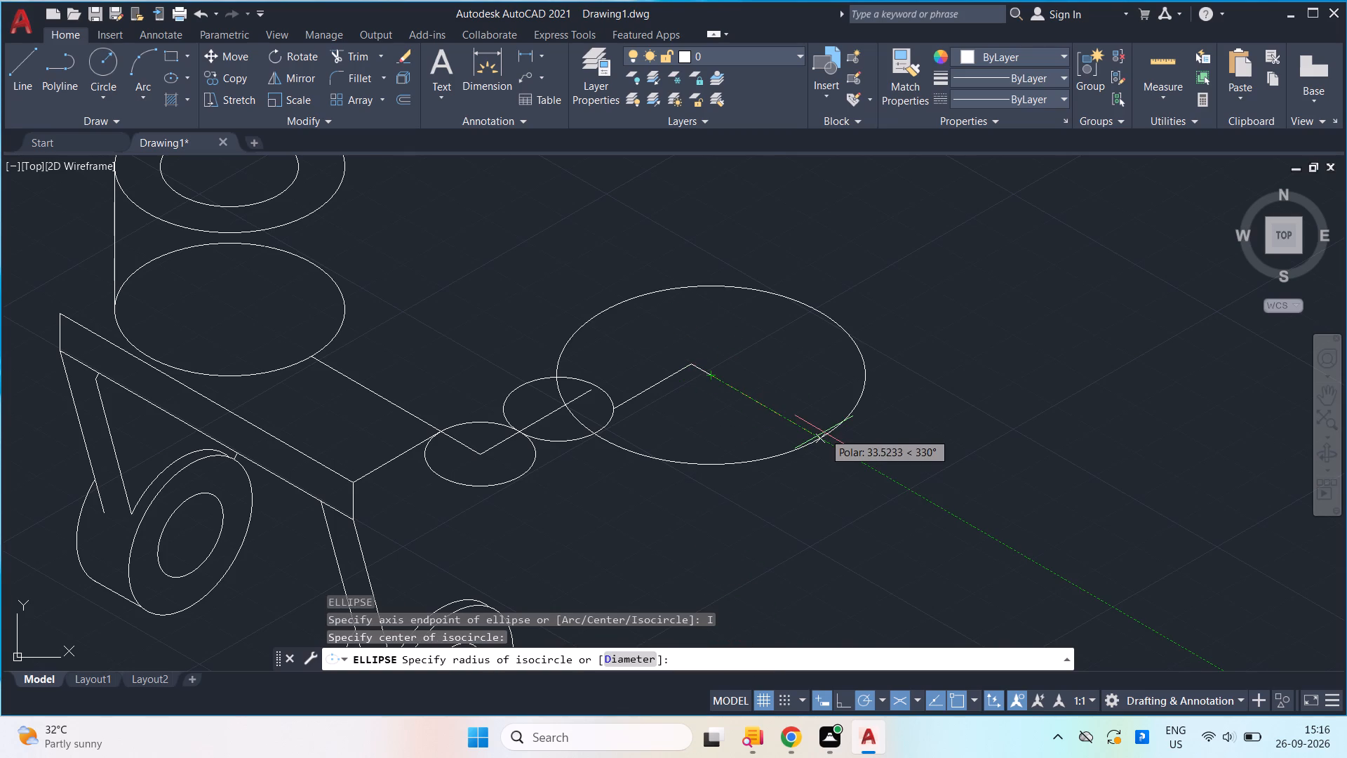
{"action": "key", "text": "6"}
{"action": "key", "text": "Return"}
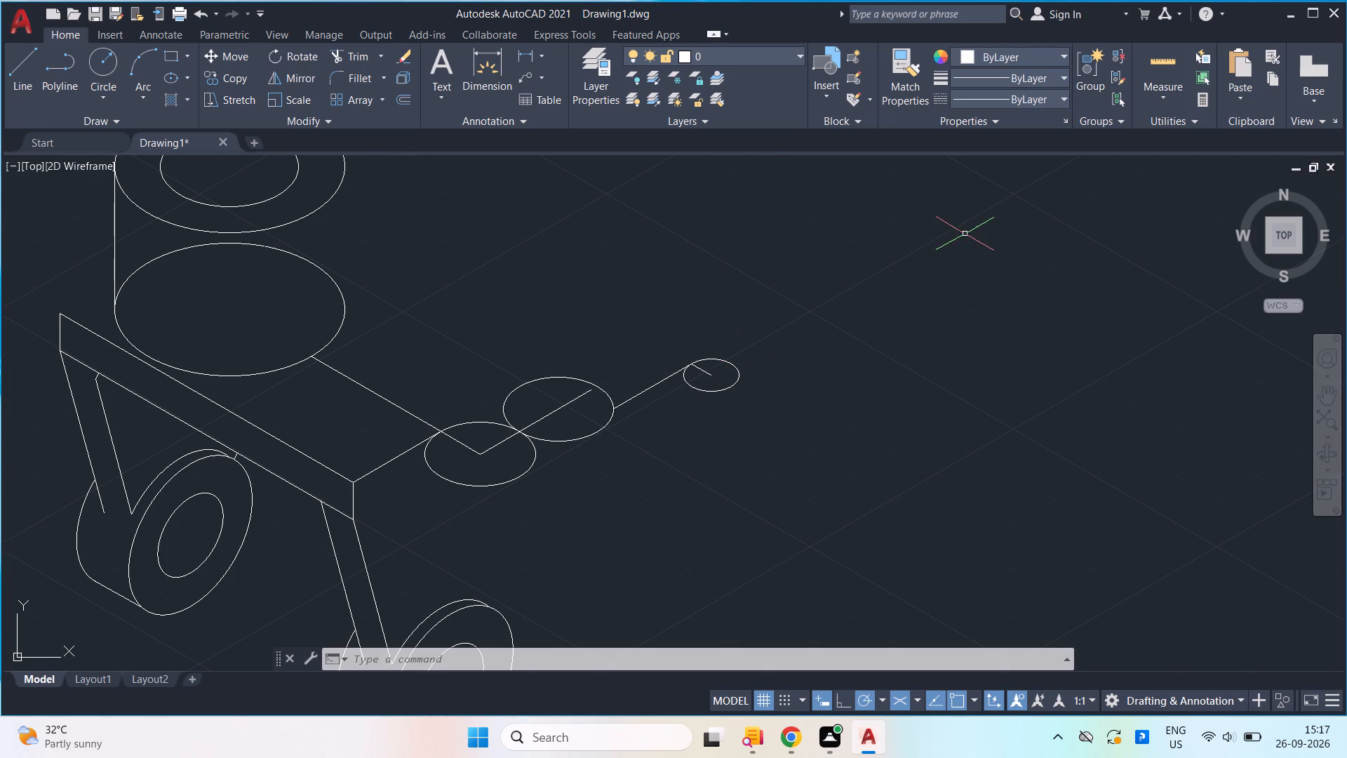
Draw a 16-unit line at 30° from the centre of the radius-6 isocircle.
{"action": "key", "text": "l"}
{"action": "key", "text": "Return"}
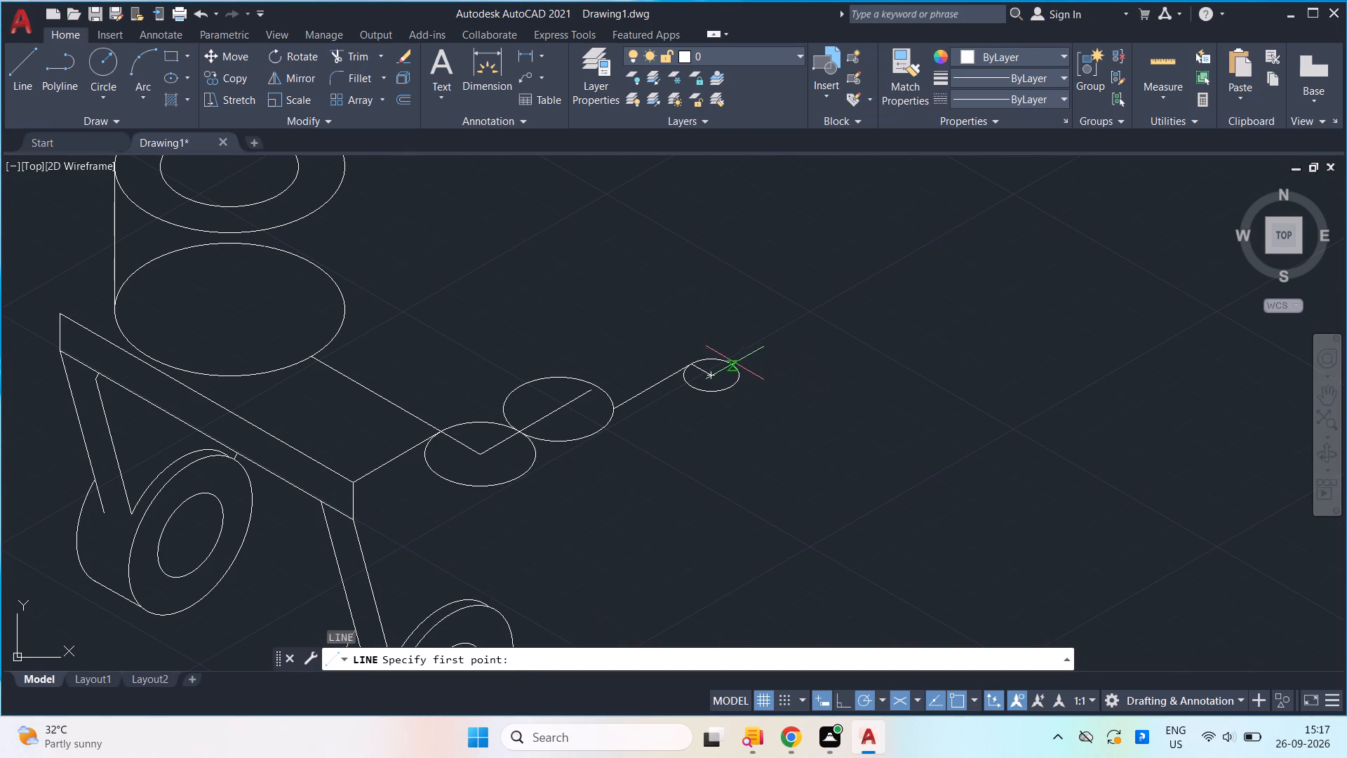
{"action": "left_click", "coordinate": [706, 374]}
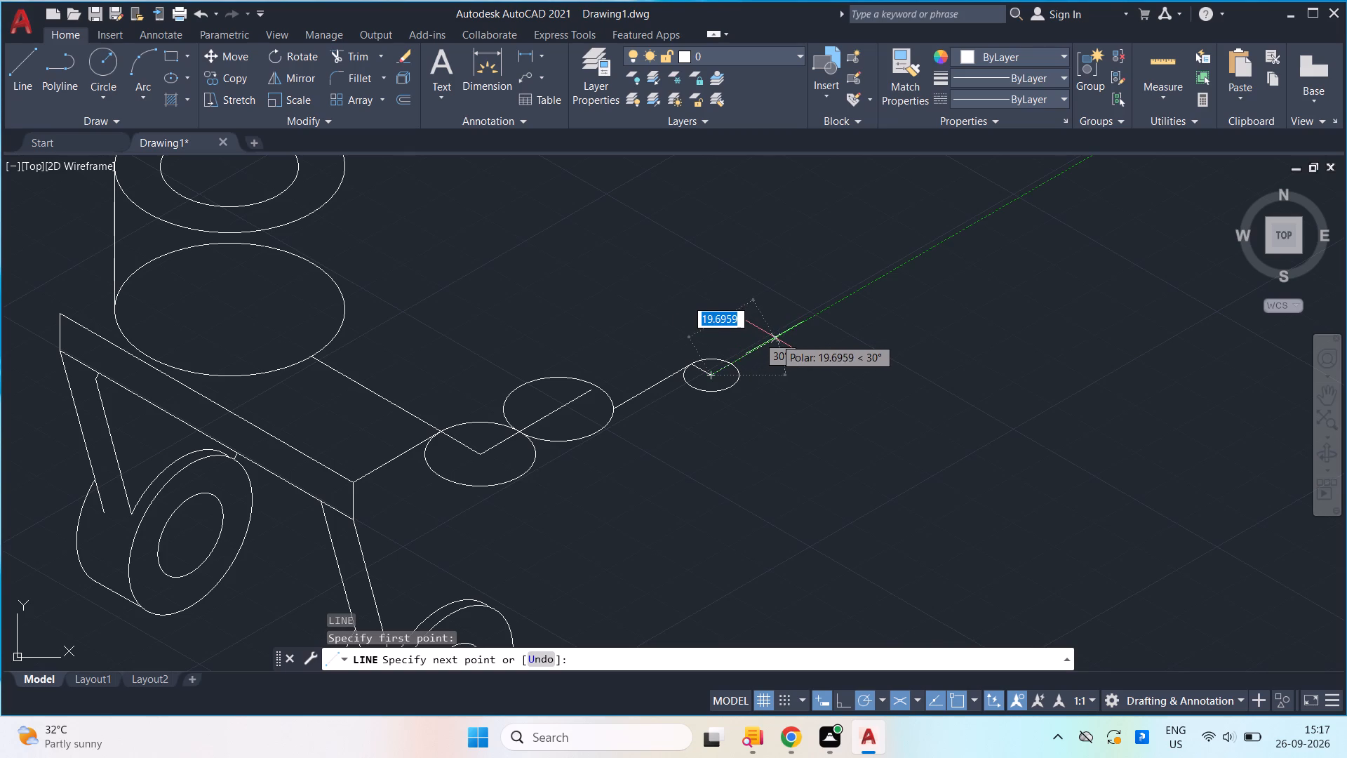
{"action": "key", "text": "1"}
{"action": "key", "text": "6"}
{"action": "key", "text": "Return"}
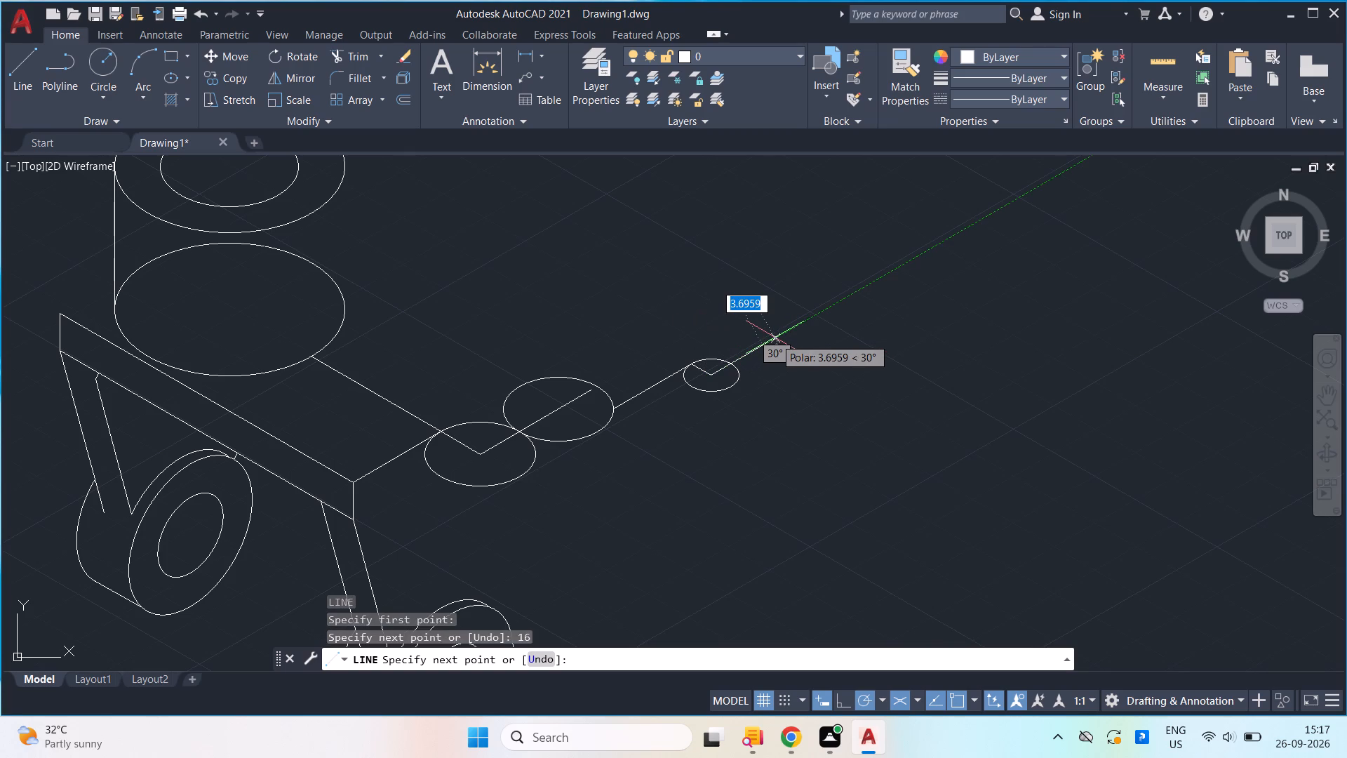
{"action": "key", "text": "space"}
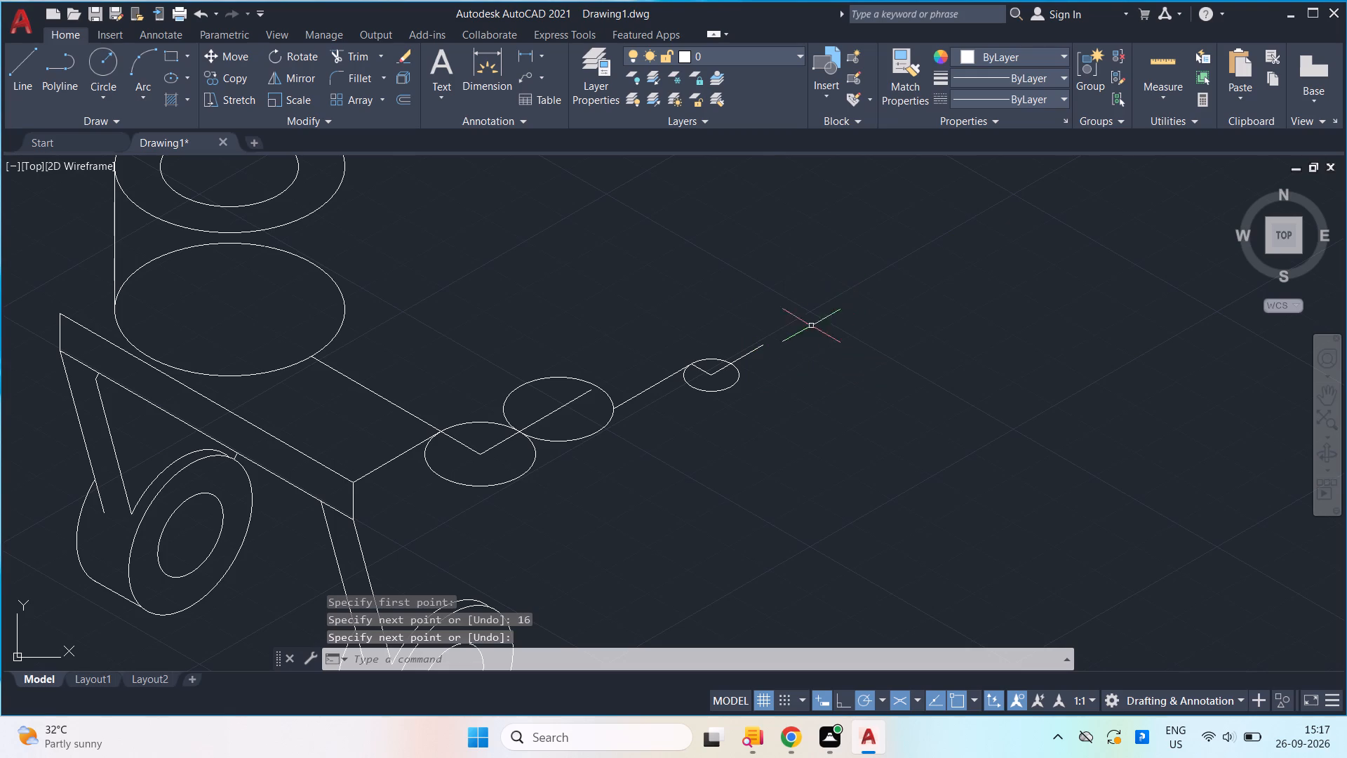
Draw a line at 330° from the centre of the isocircle at the plate's corner, extending past its outline.
{"action": "key", "text": "l"}
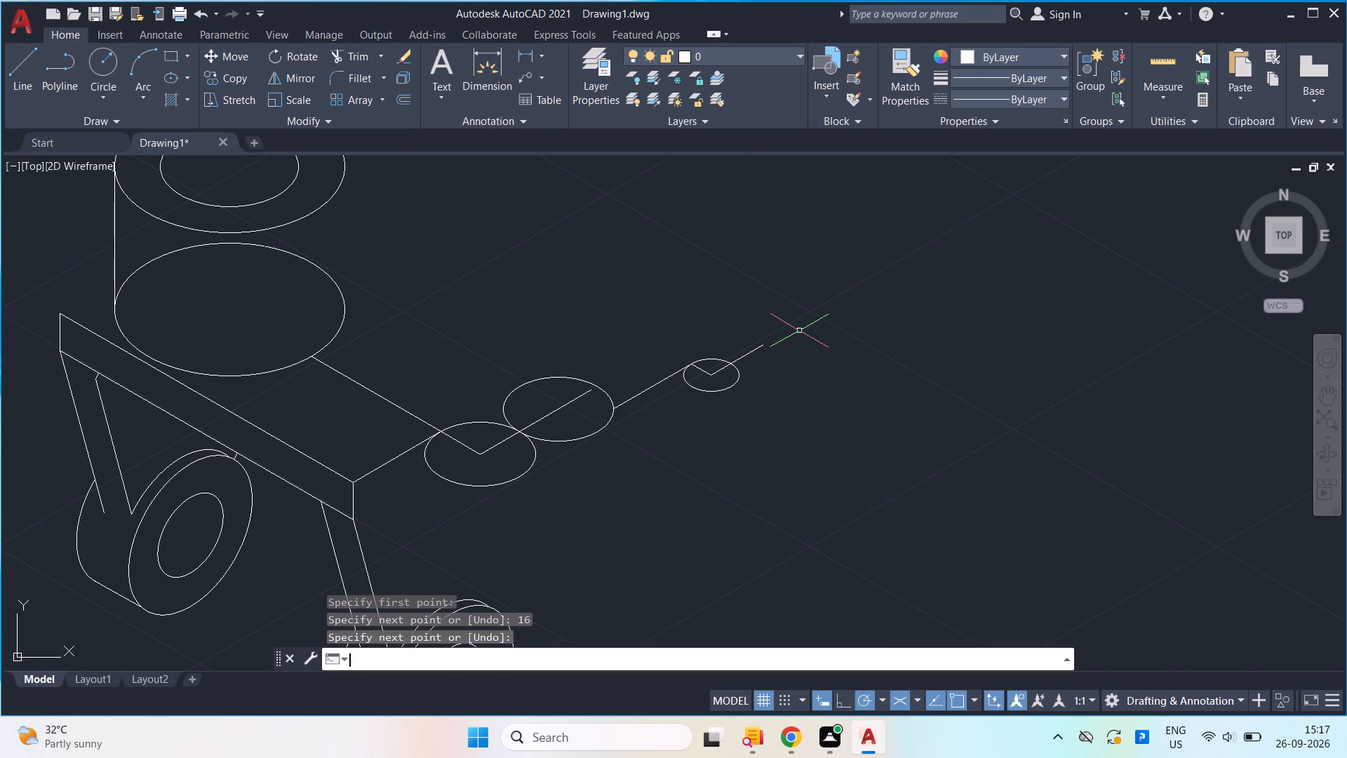
{"action": "key", "text": "Return"}
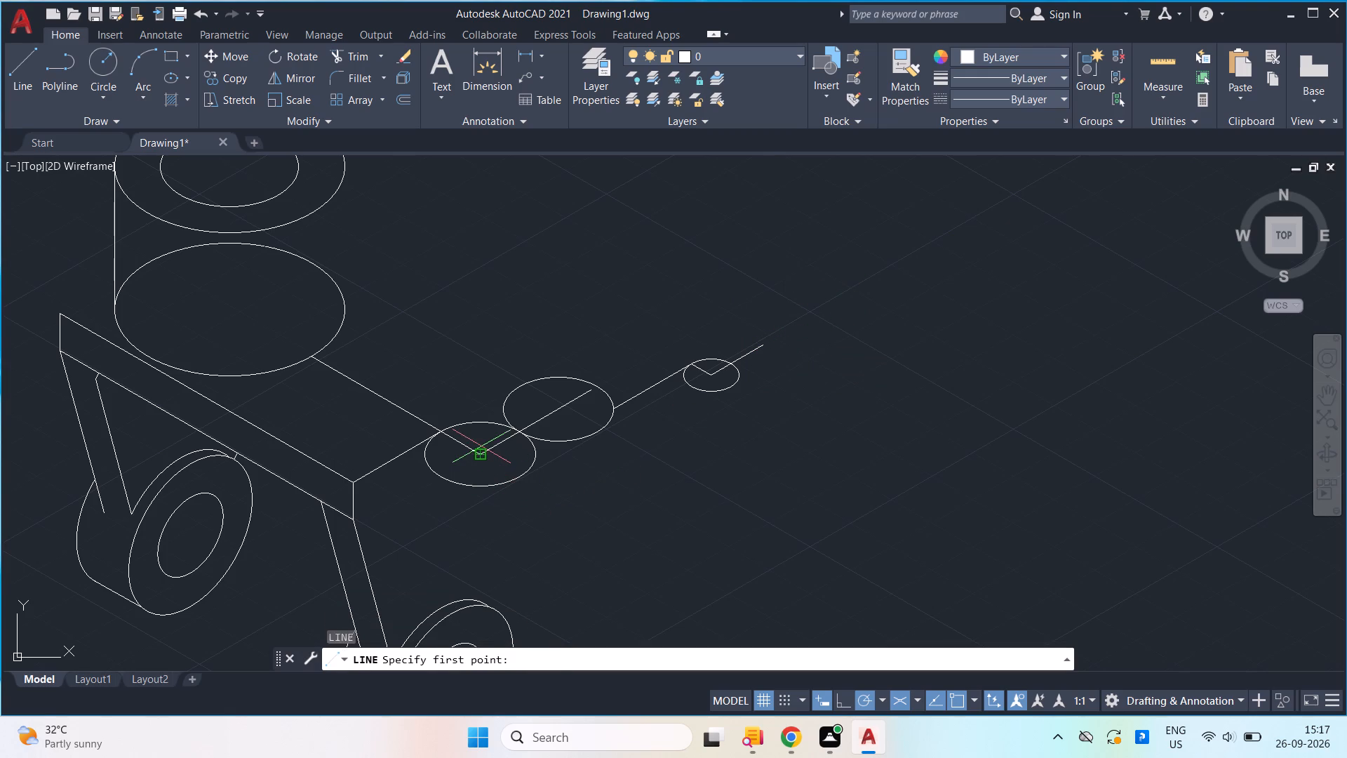
{"action": "left_click", "coordinate": [481, 446]}
{"action": "left_click", "coordinate": [571, 494]}
{"action": "key", "text": "space"}
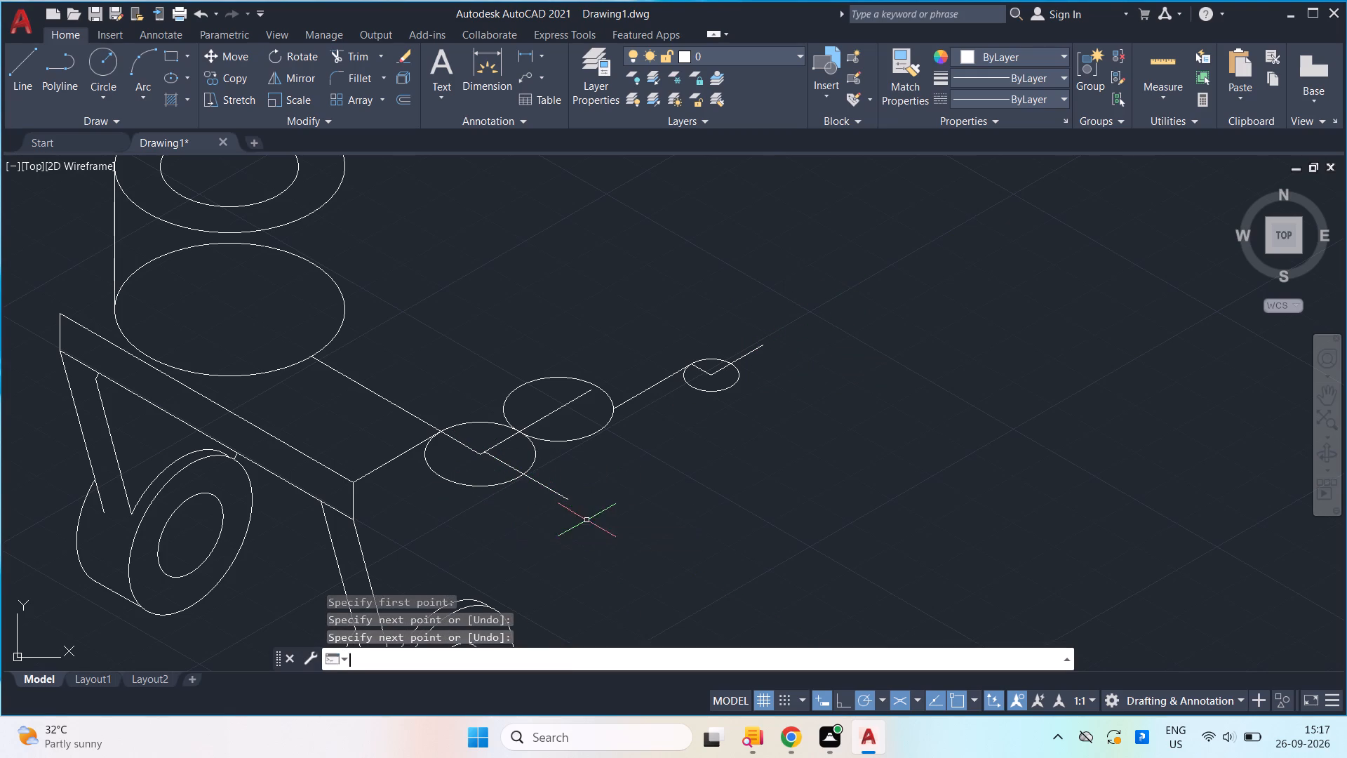
Draw a line about 71 units long from the radius-6 isocircle's centre back toward the plate's corner, crossing the 330° line.
{"action": "key", "text": "space"}
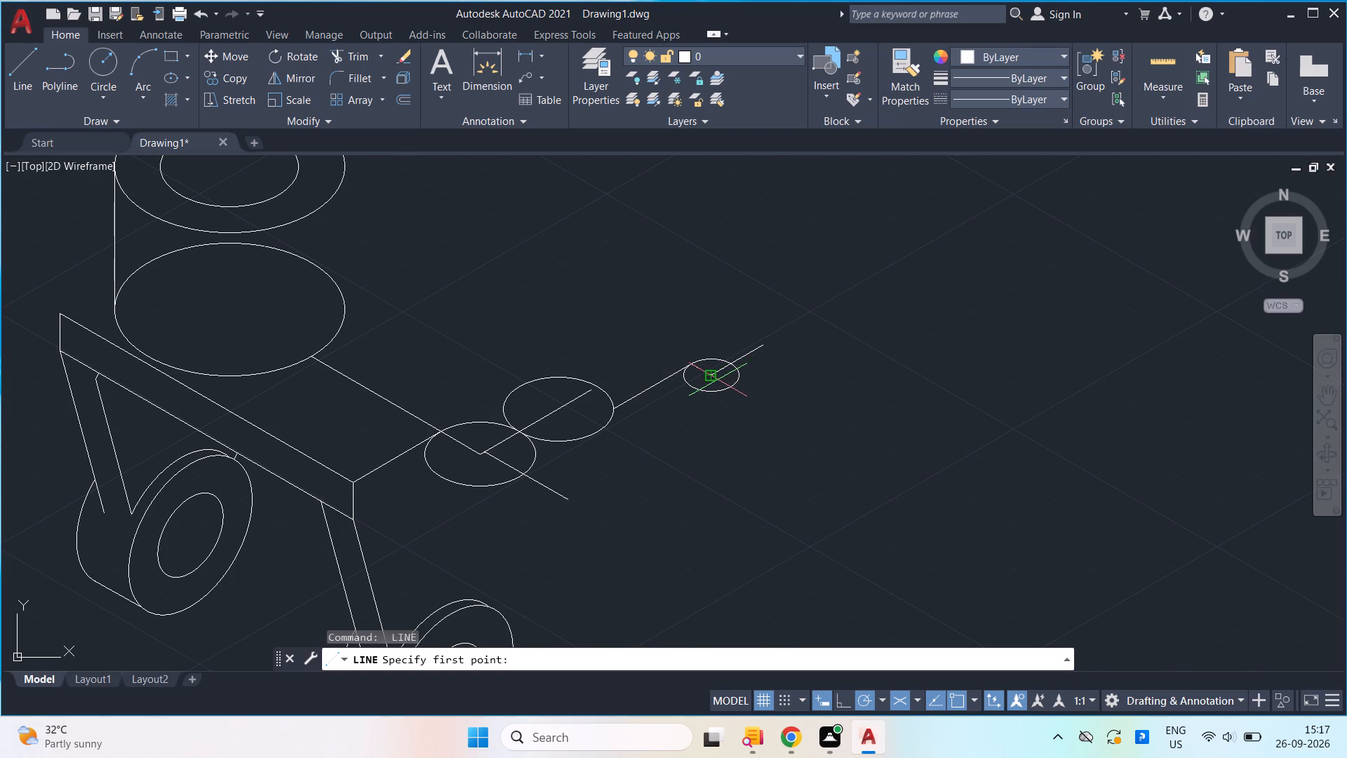
{"action": "left_click", "coordinate": [718, 380]}
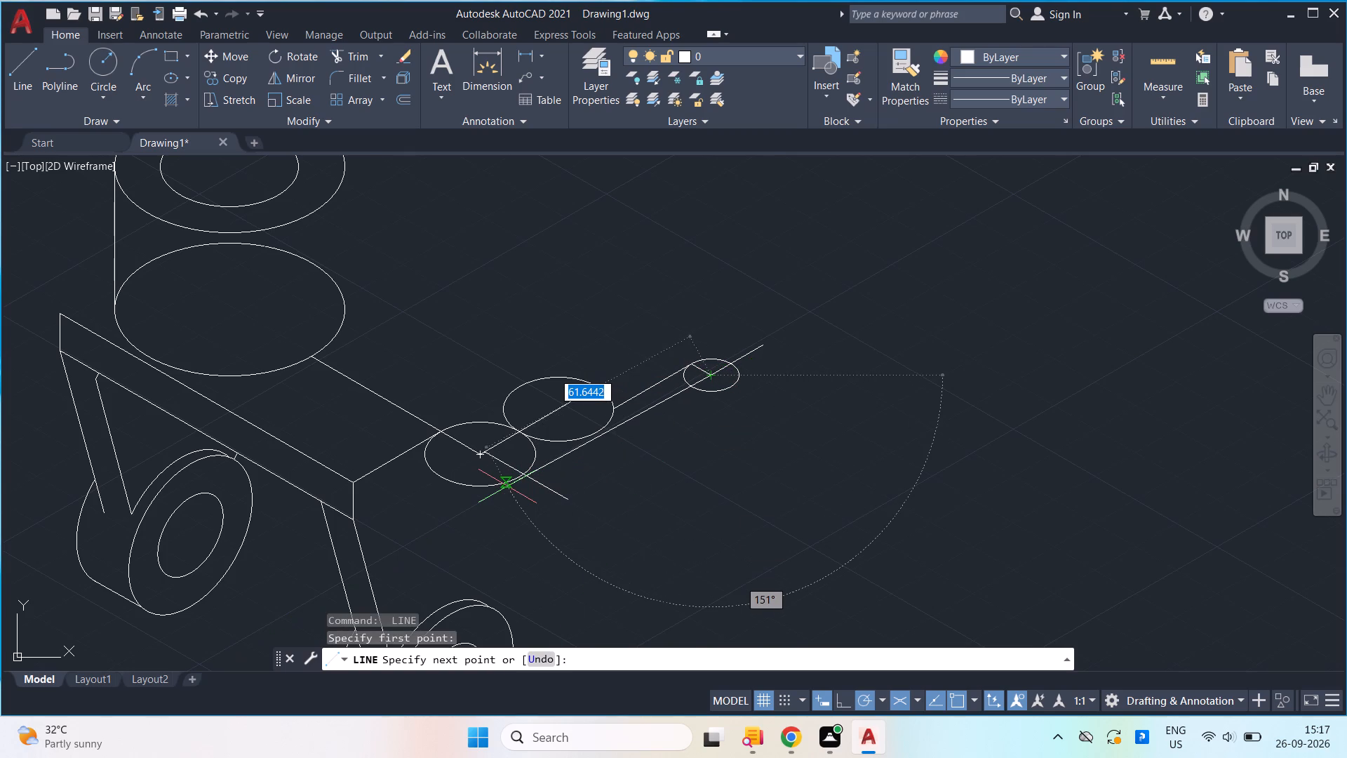
{"action": "left_click", "coordinate": [478, 505]}
{"action": "key", "text": "space"}
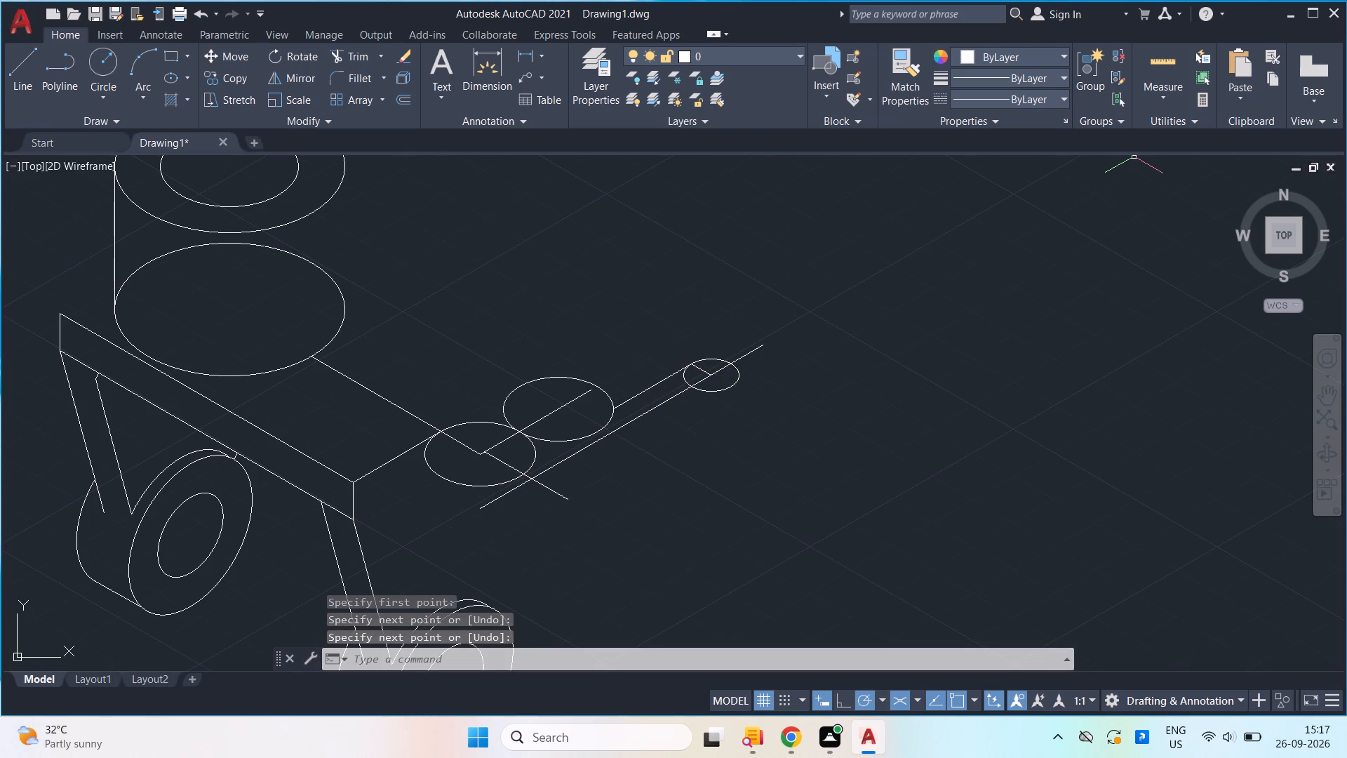
Measure the length of the long line running from the radius-6 isocircle toward the plate's corner.
{"action": "left_click", "coordinate": [1144, 100]}
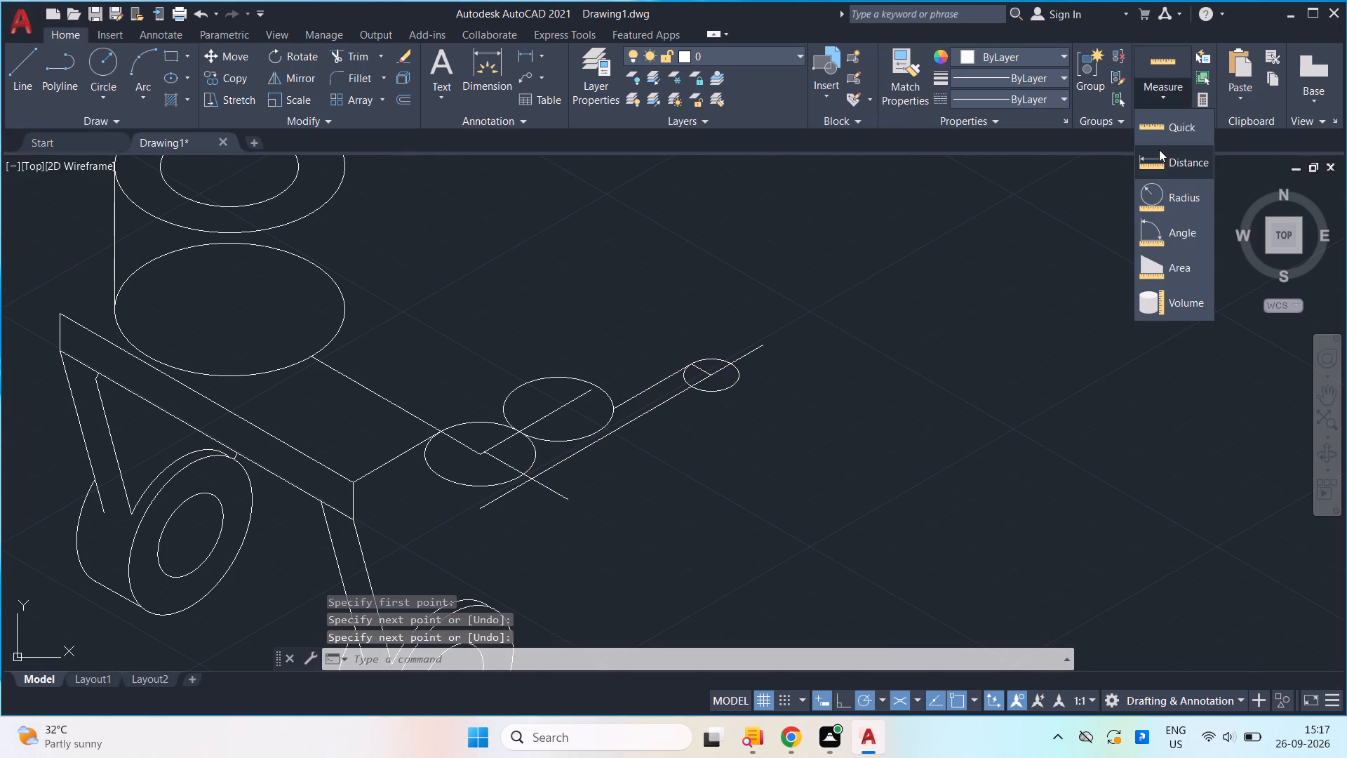
{"action": "left_click", "coordinate": [1159, 149]}
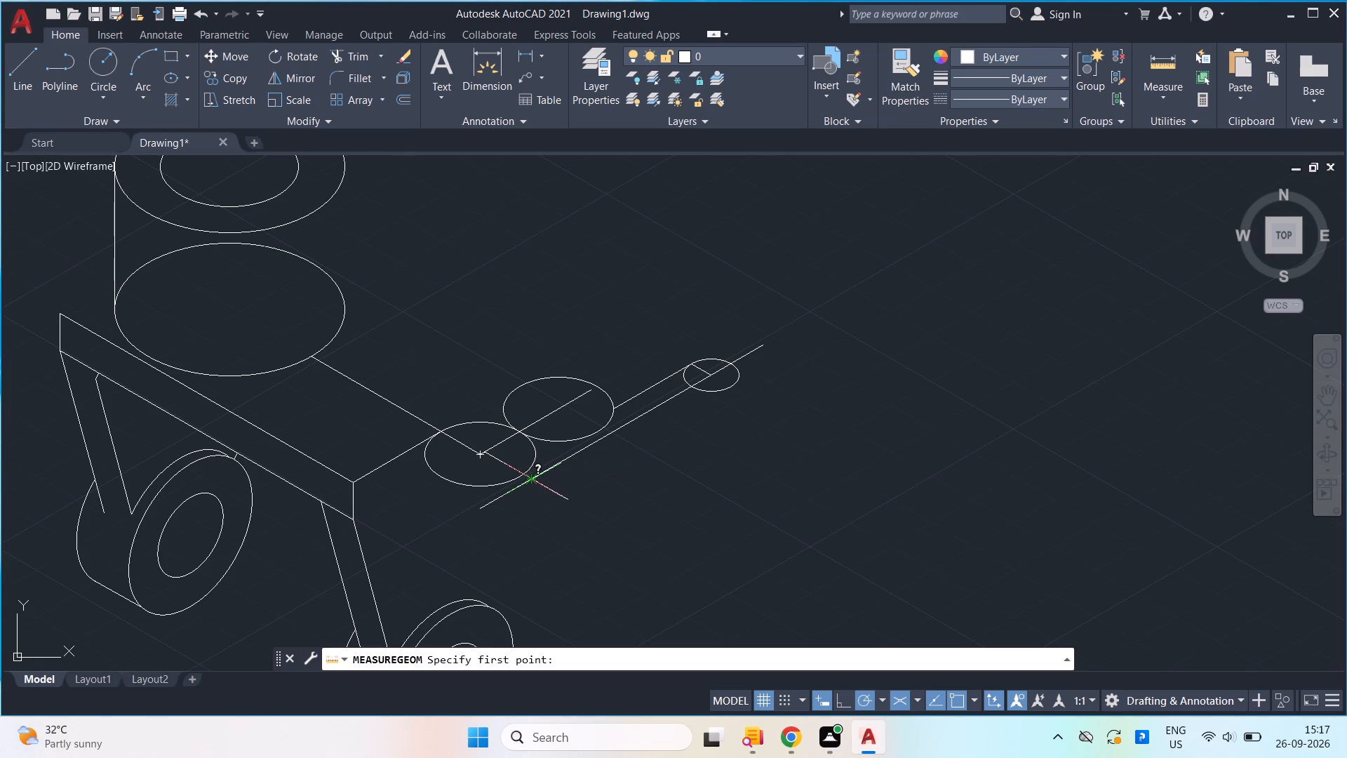
{"action": "scroll", "coordinate": [527, 479], "scroll_direction": "up", "scroll_amount": 2}
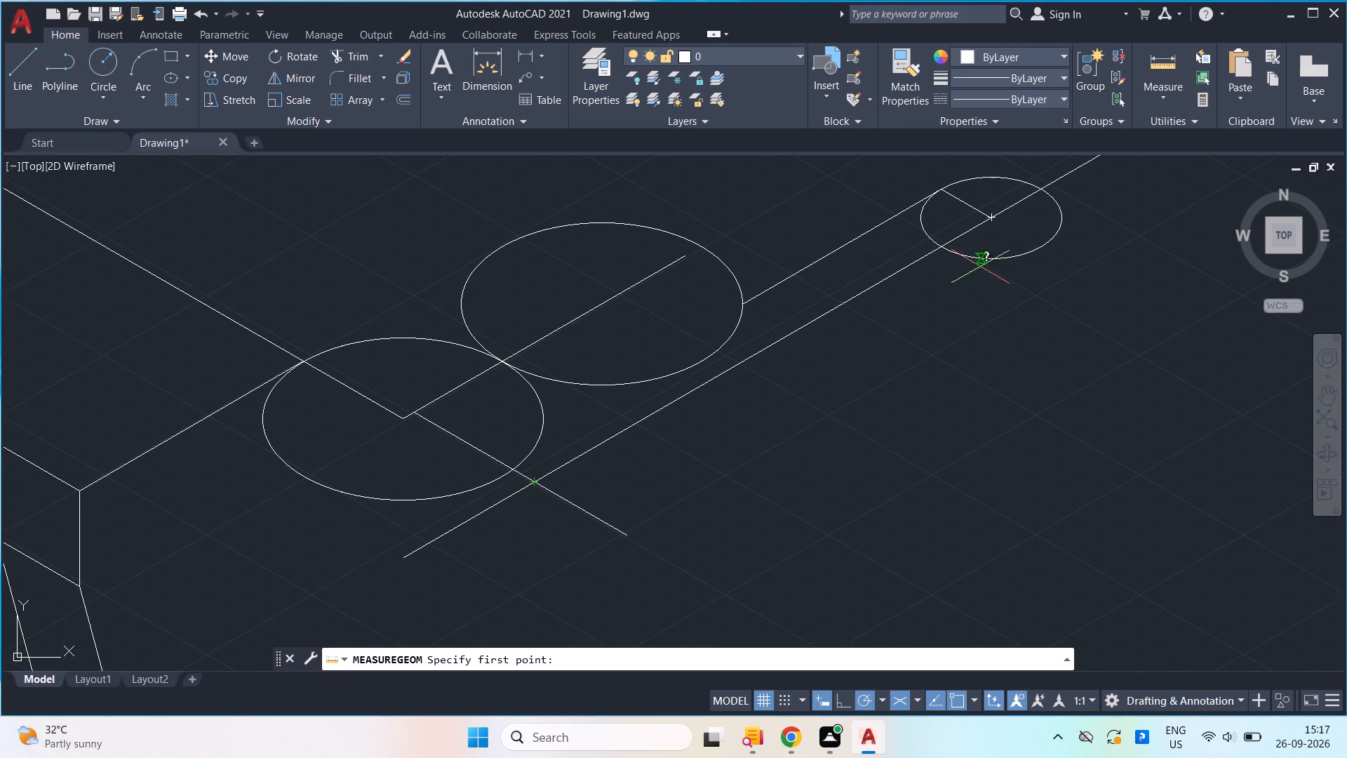
{"action": "left_click", "coordinate": [1163, 94]}
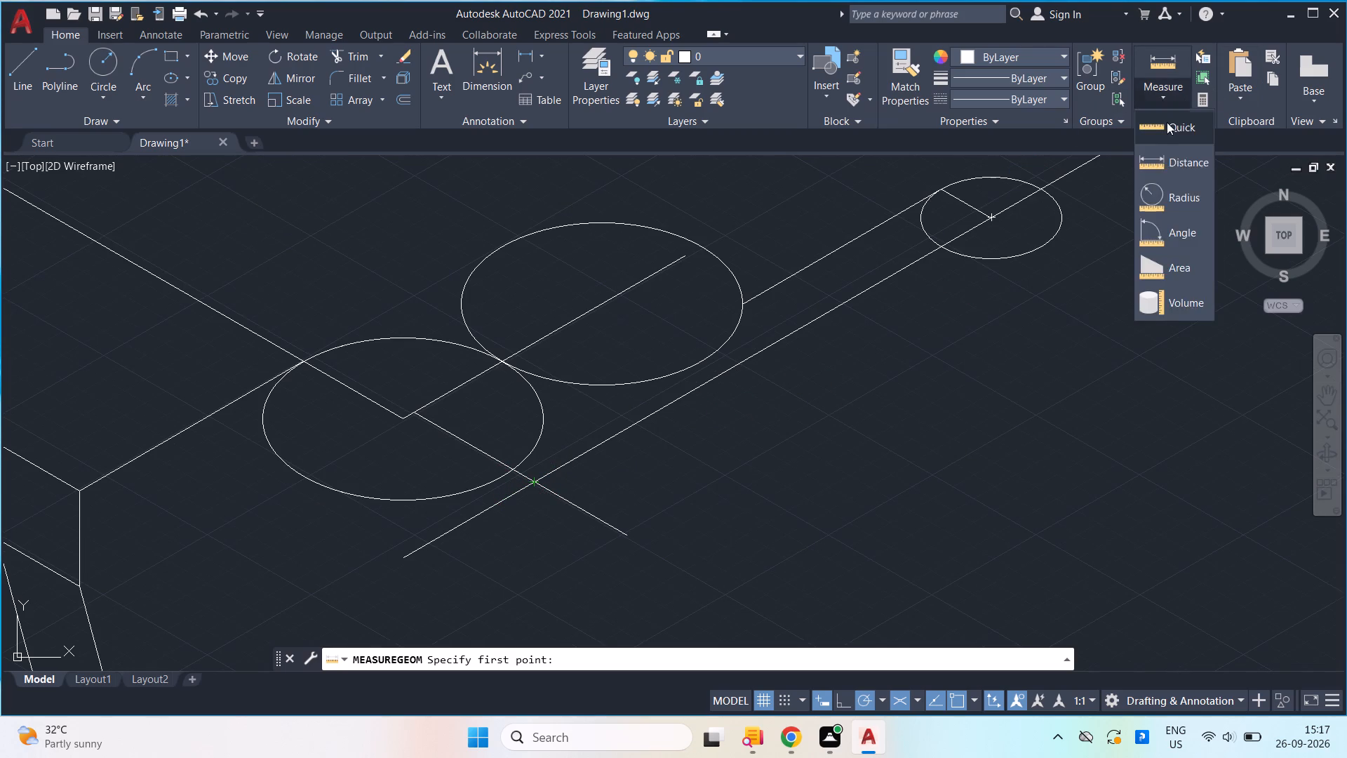
{"action": "left_click", "coordinate": [1167, 126]}
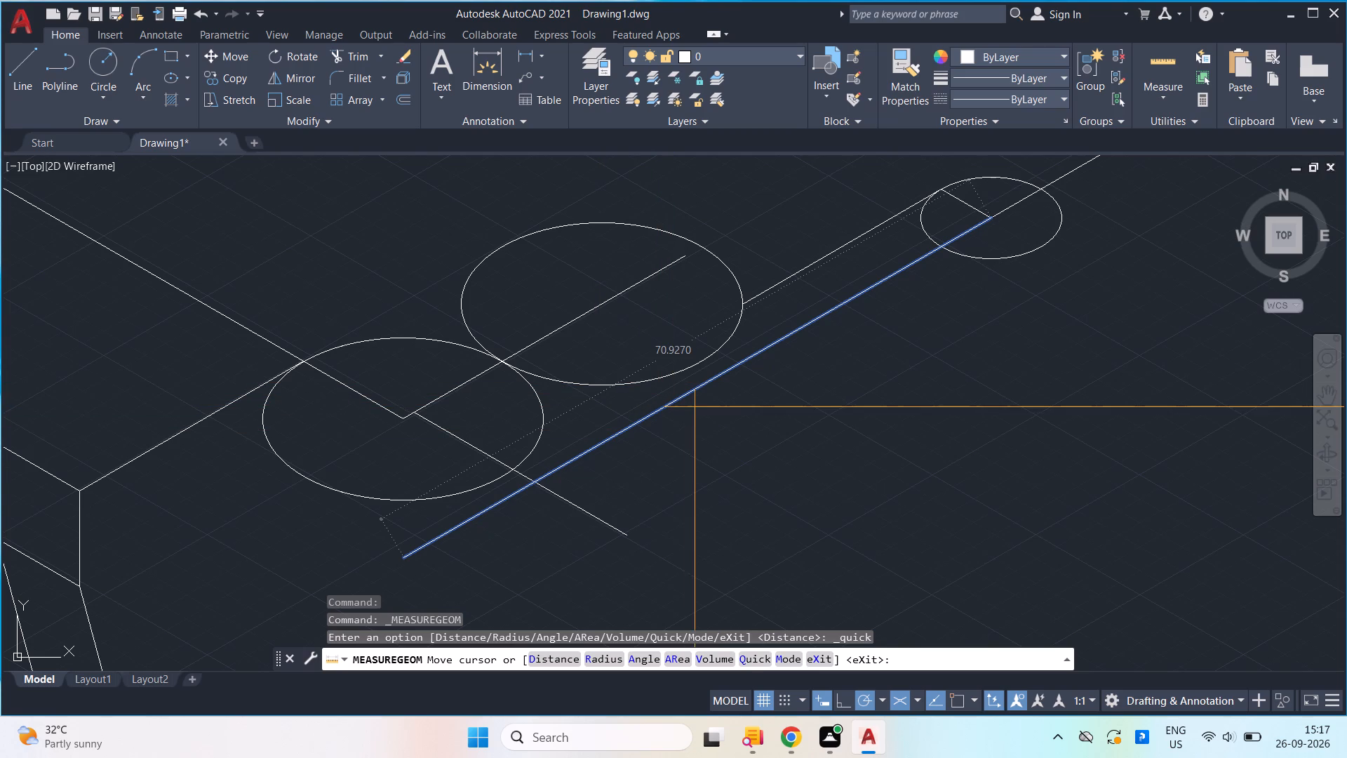
{"action": "key", "text": "Escape"}
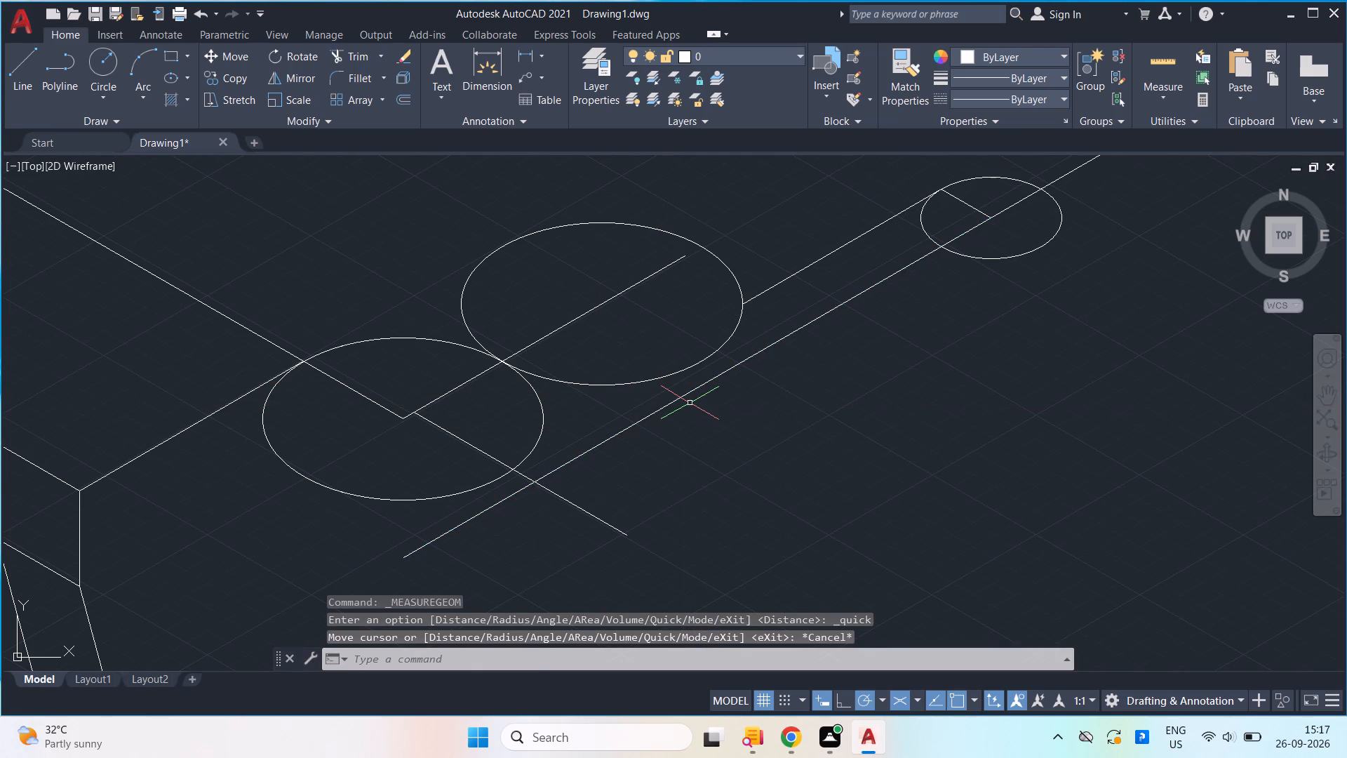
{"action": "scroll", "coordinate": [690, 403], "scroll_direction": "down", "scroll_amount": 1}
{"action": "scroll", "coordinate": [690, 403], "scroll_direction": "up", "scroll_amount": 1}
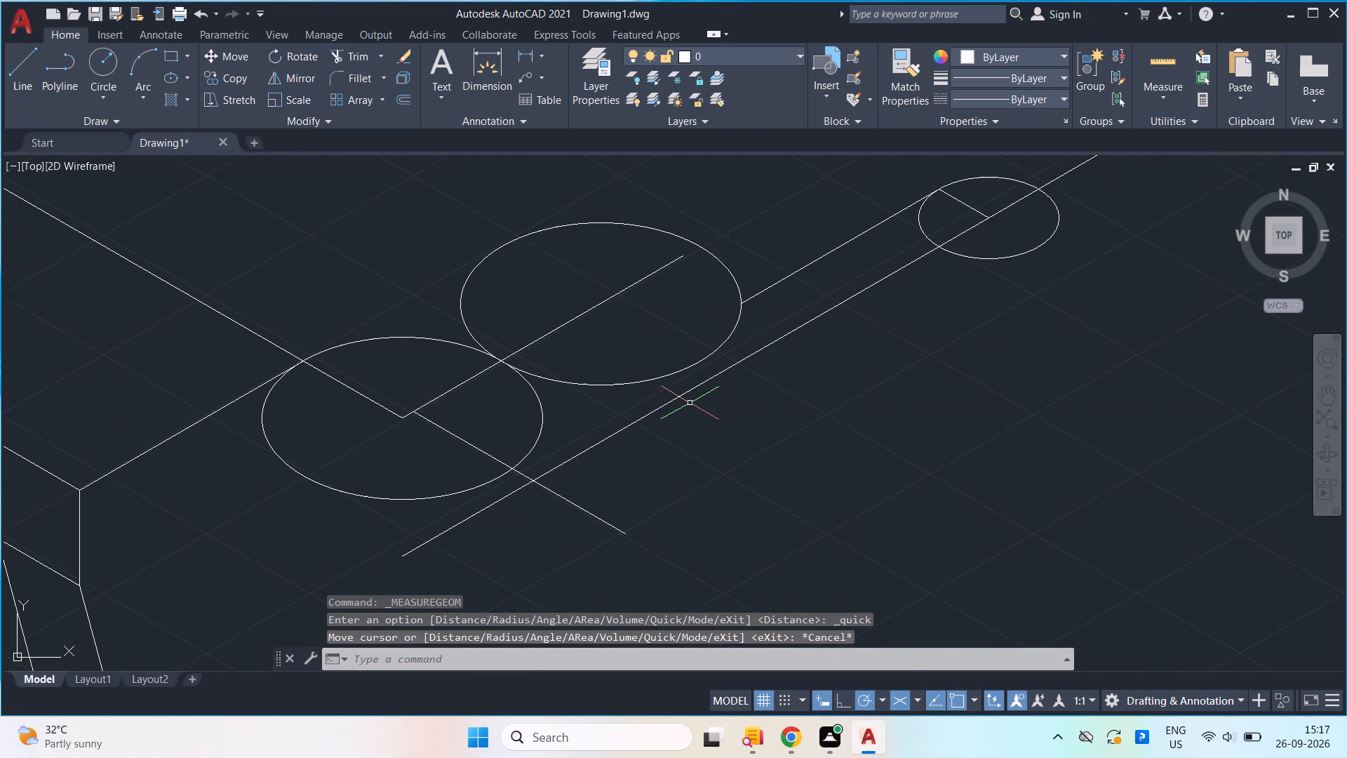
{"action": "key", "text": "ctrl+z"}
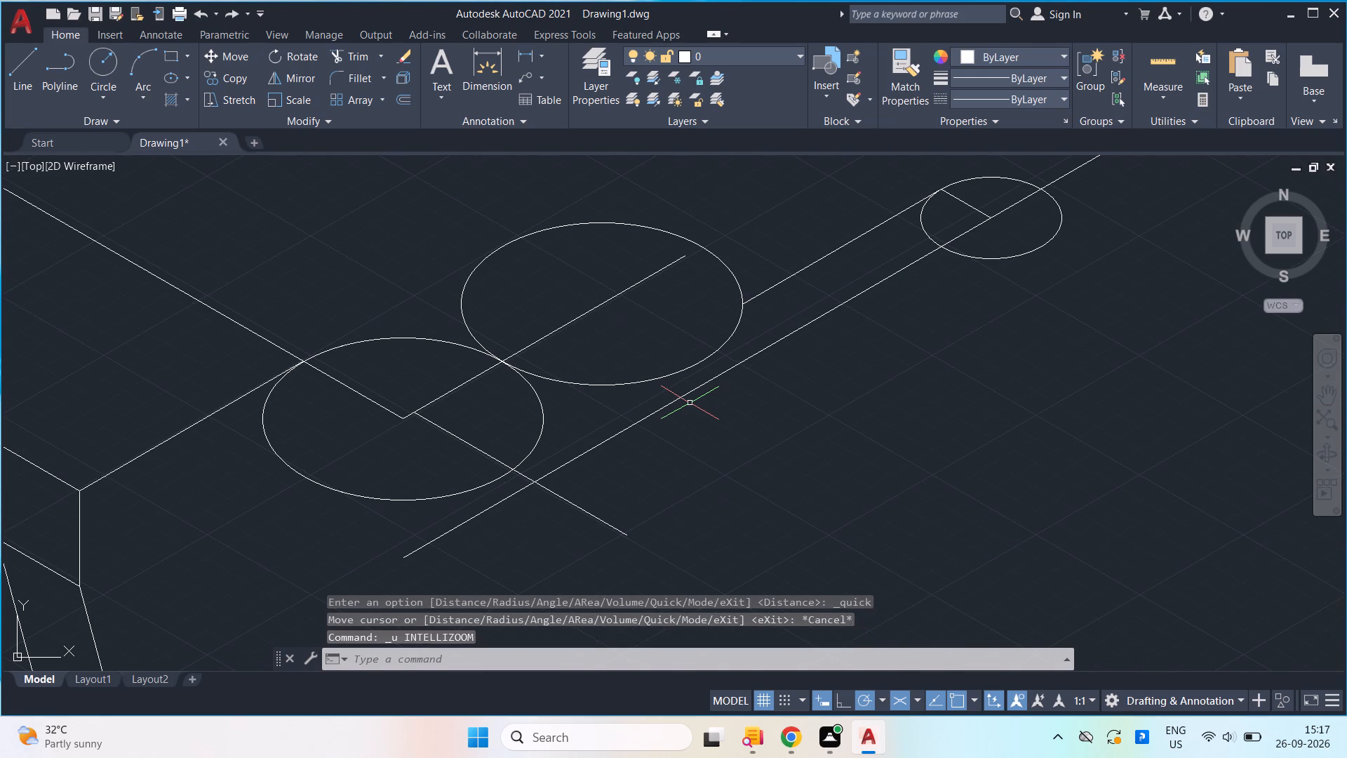
Undo the recent construction lines and the radius-6 isocircle, back to the two larger isocircles beyond the plate's corner.
{"action": "key", "text": "ctrl+z"}
{"action": "key", "text": "ctrl+z"}
{"action": "key", "text": "ctrl+z"}
{"action": "key", "text": "ctrl+z"}
{"action": "key", "text": "ctrl+z"}
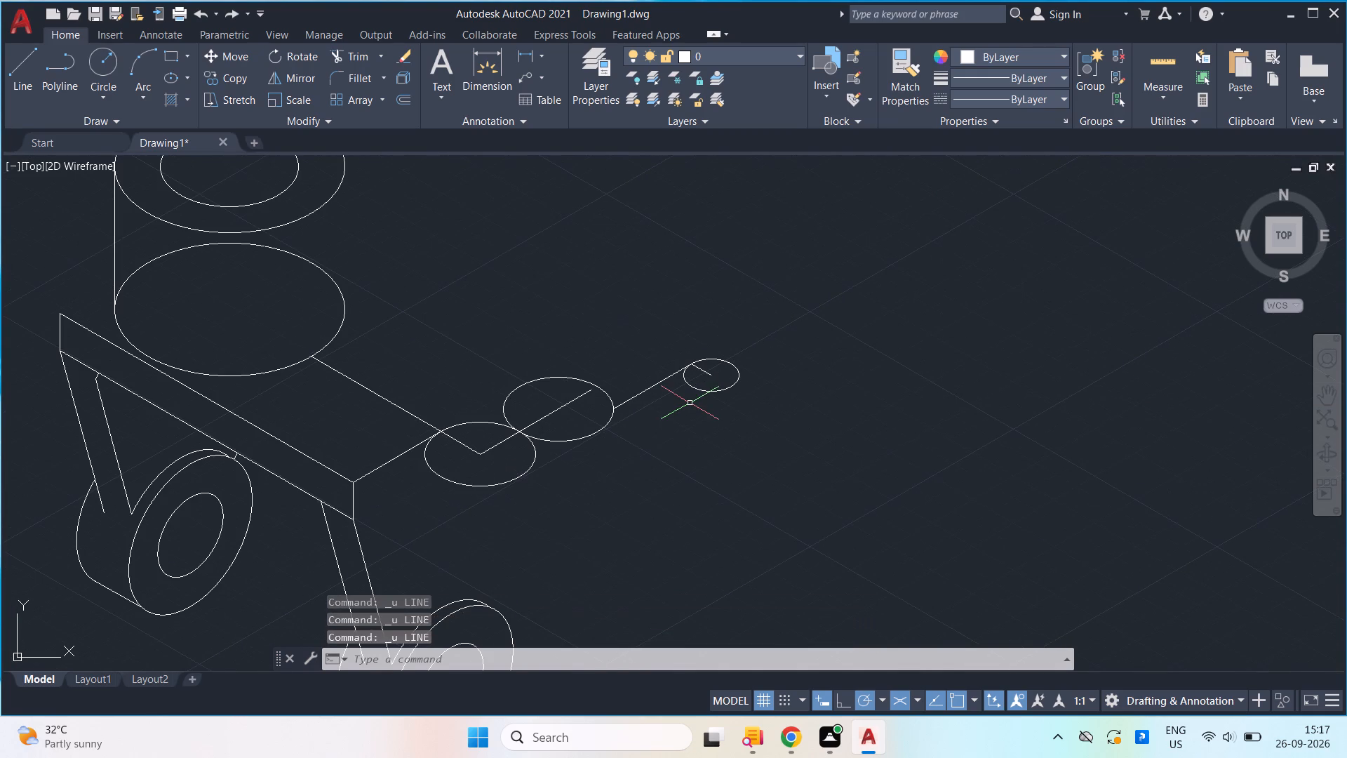
{"action": "key", "text": "ctrl+z"}
{"action": "key", "text": "ctrl+z"}
{"action": "key", "text": "ctrl+z"}
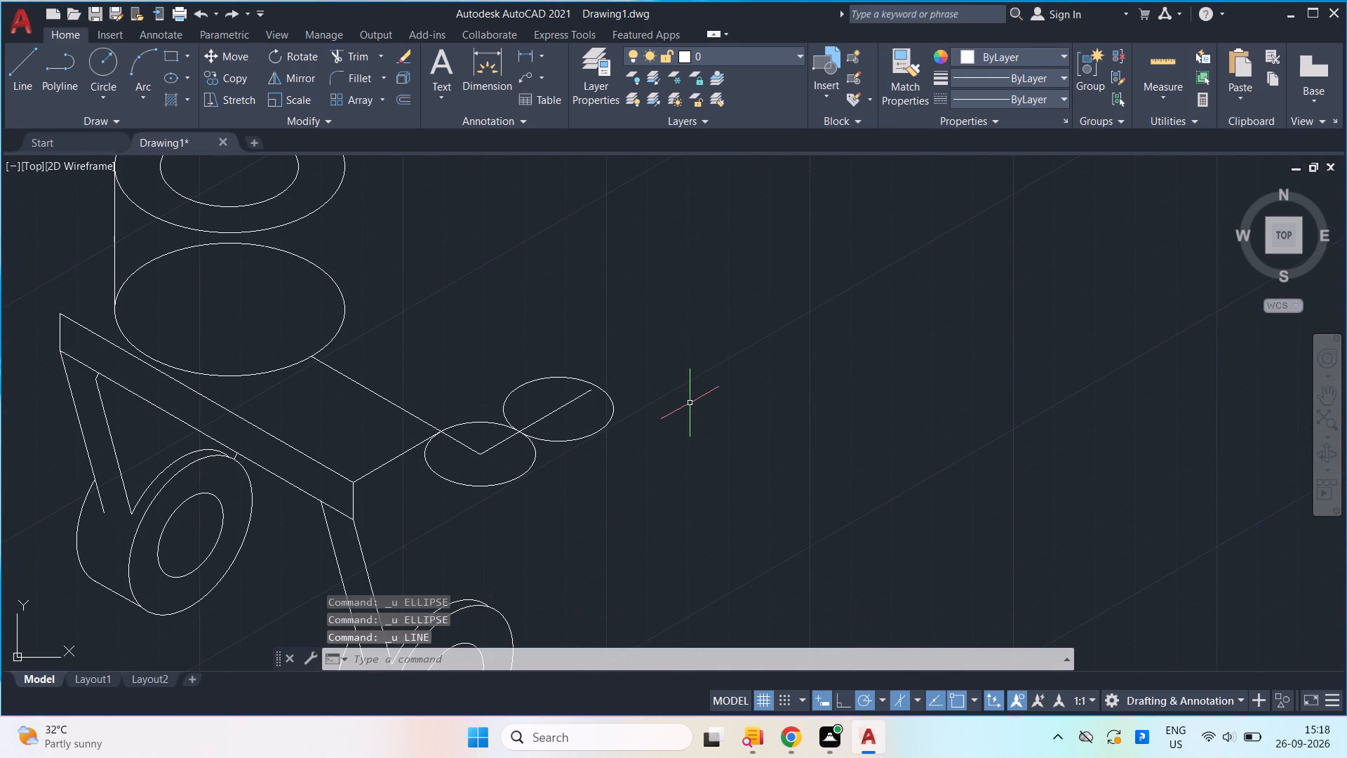
{"action": "key", "text": "Escape"}
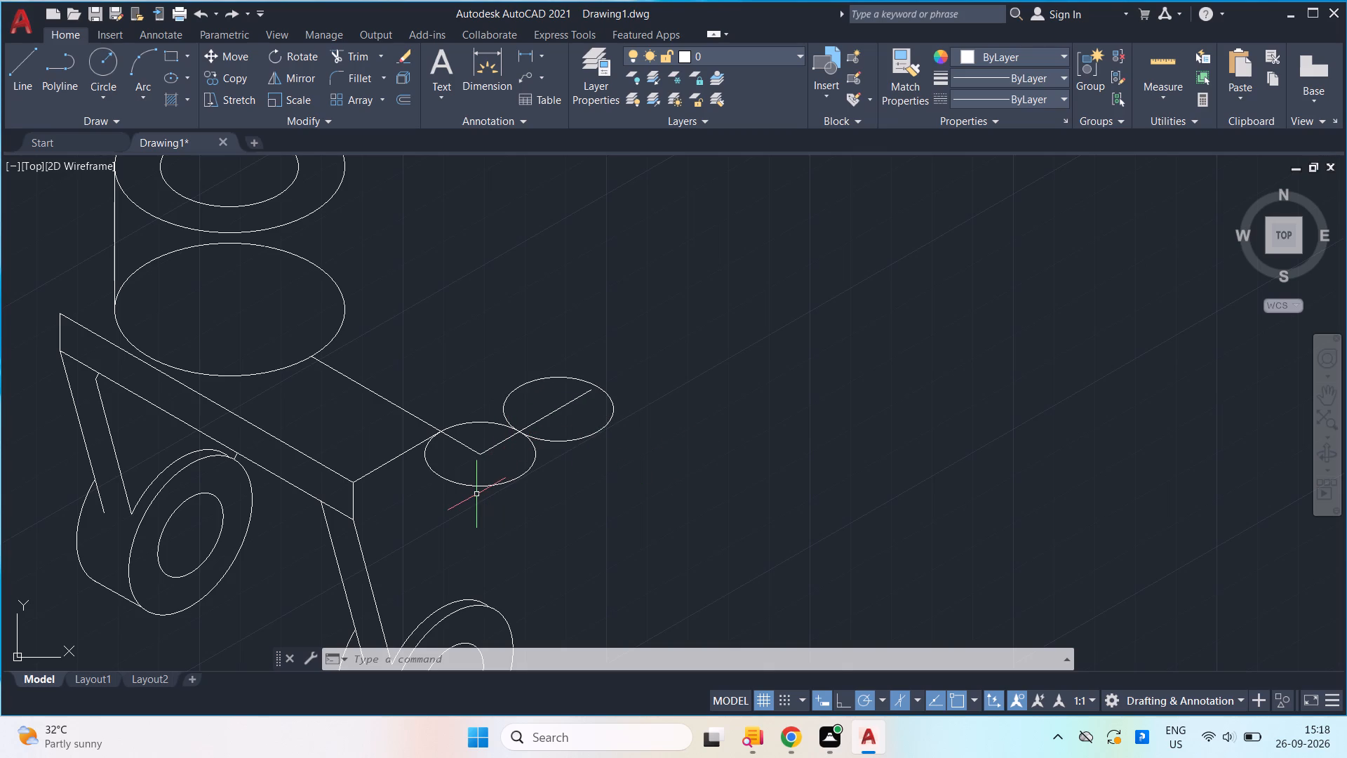
Start an ellipse and switch isometric drafting to Isoplane Left.
{"action": "key", "text": "e"}
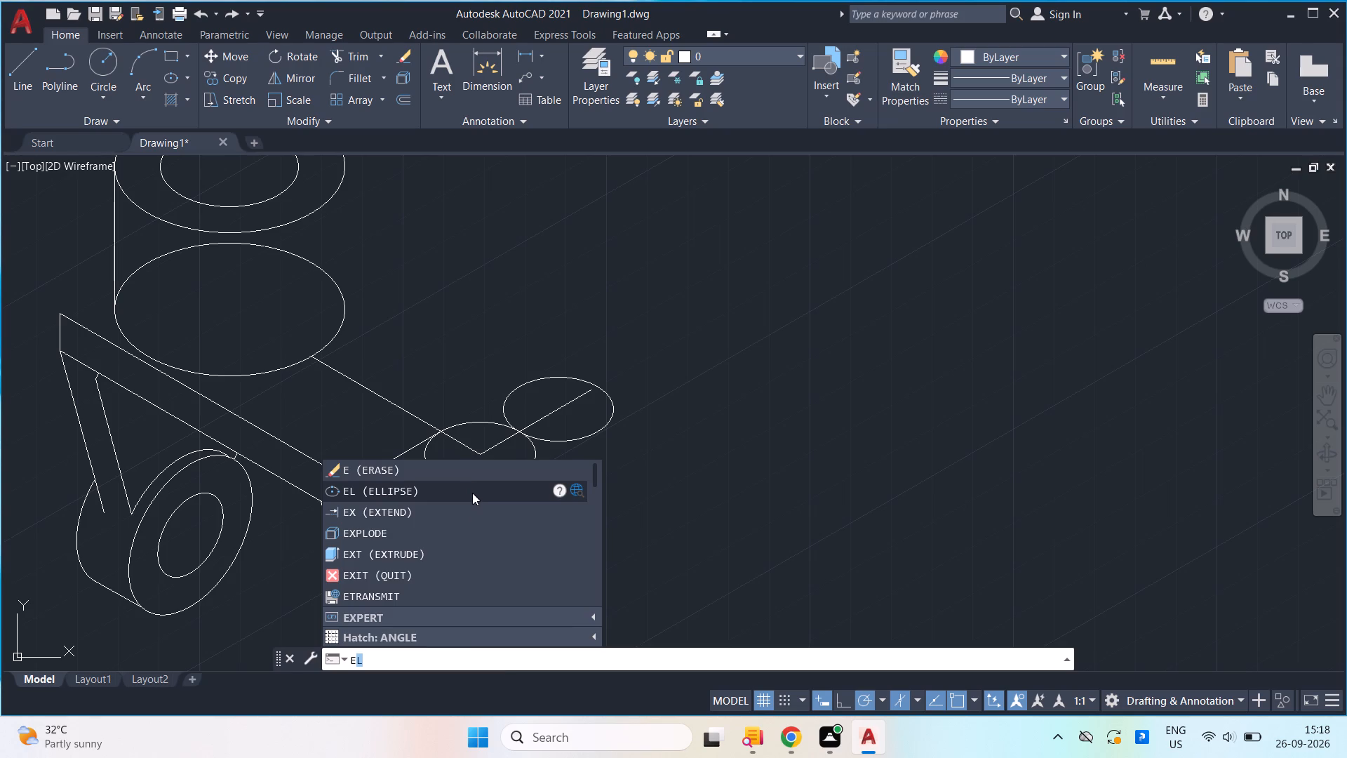
{"action": "left_click", "coordinate": [473, 491]}
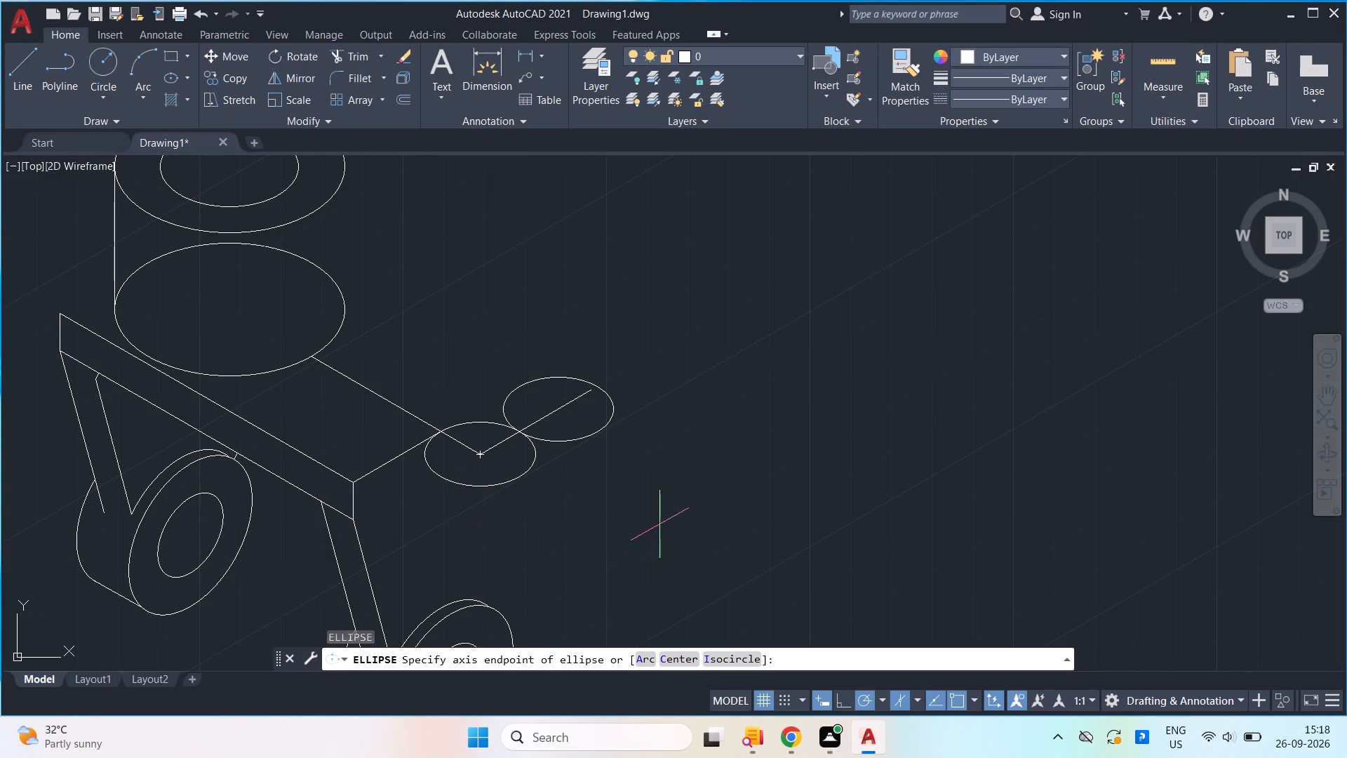
{"action": "left_click", "coordinate": [917, 700]}
{"action": "left_click", "coordinate": [939, 618]}
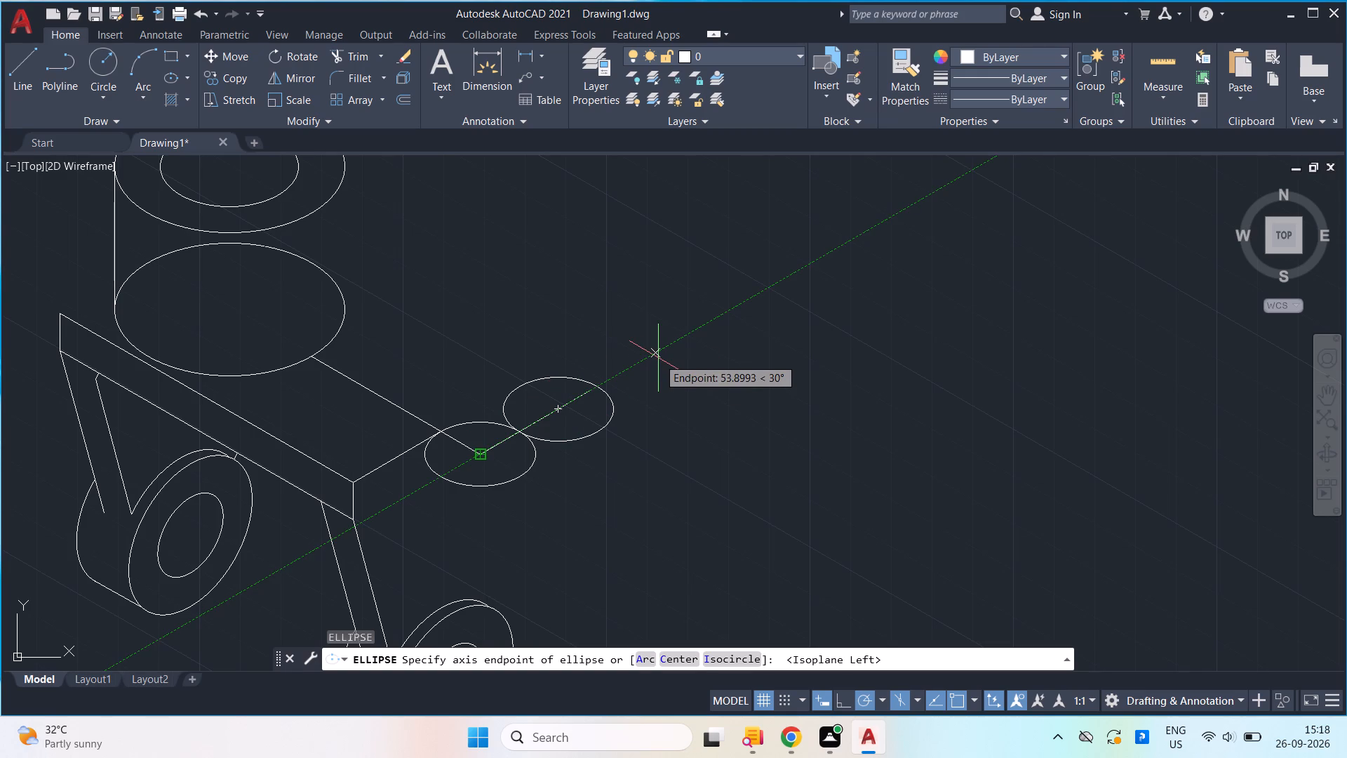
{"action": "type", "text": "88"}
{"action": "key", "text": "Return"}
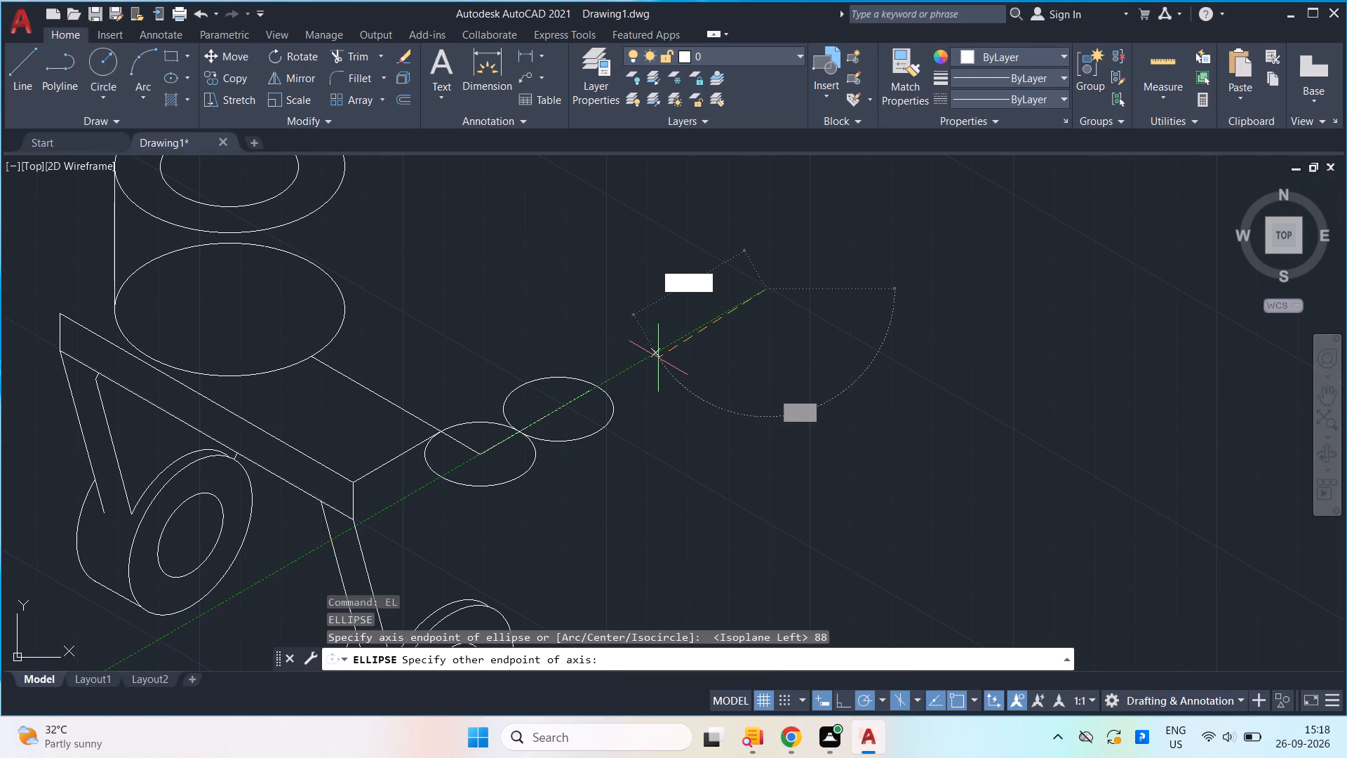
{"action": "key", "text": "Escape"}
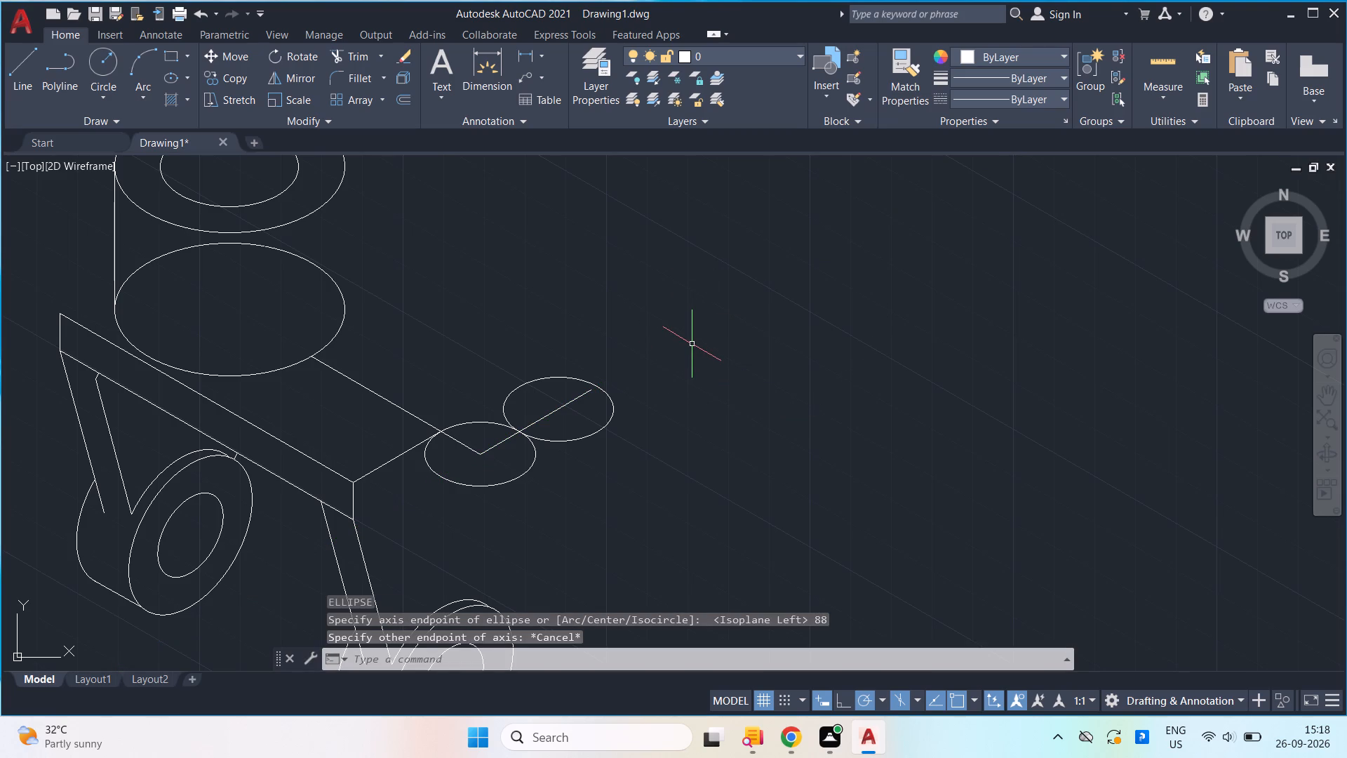
Draw a radius-5 isocircle on the left isoplane, centred 88 units at 30° from the centre of the isocircle nearest the plate's corner.
{"action": "key", "text": "e"}
{"action": "left_click", "coordinate": [467, 487]}
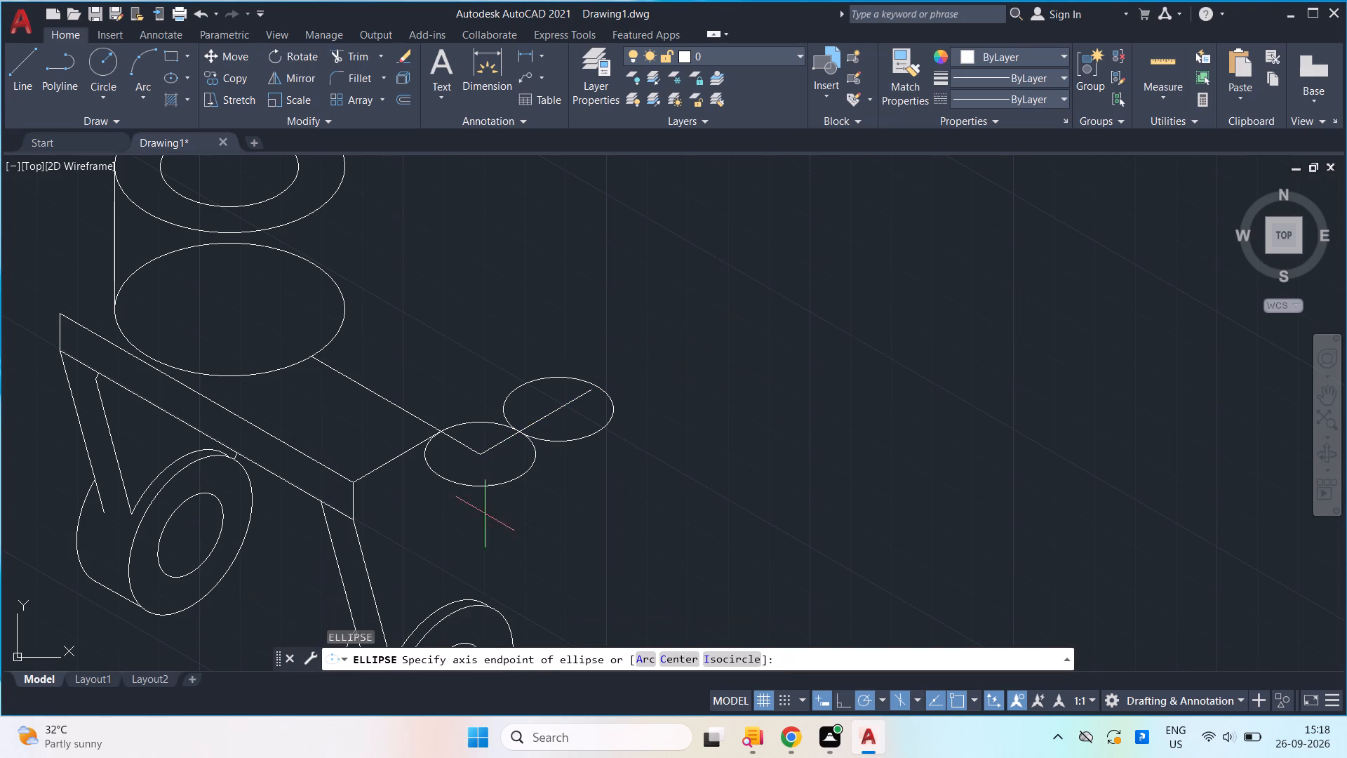
{"action": "left_click", "coordinate": [742, 662]}
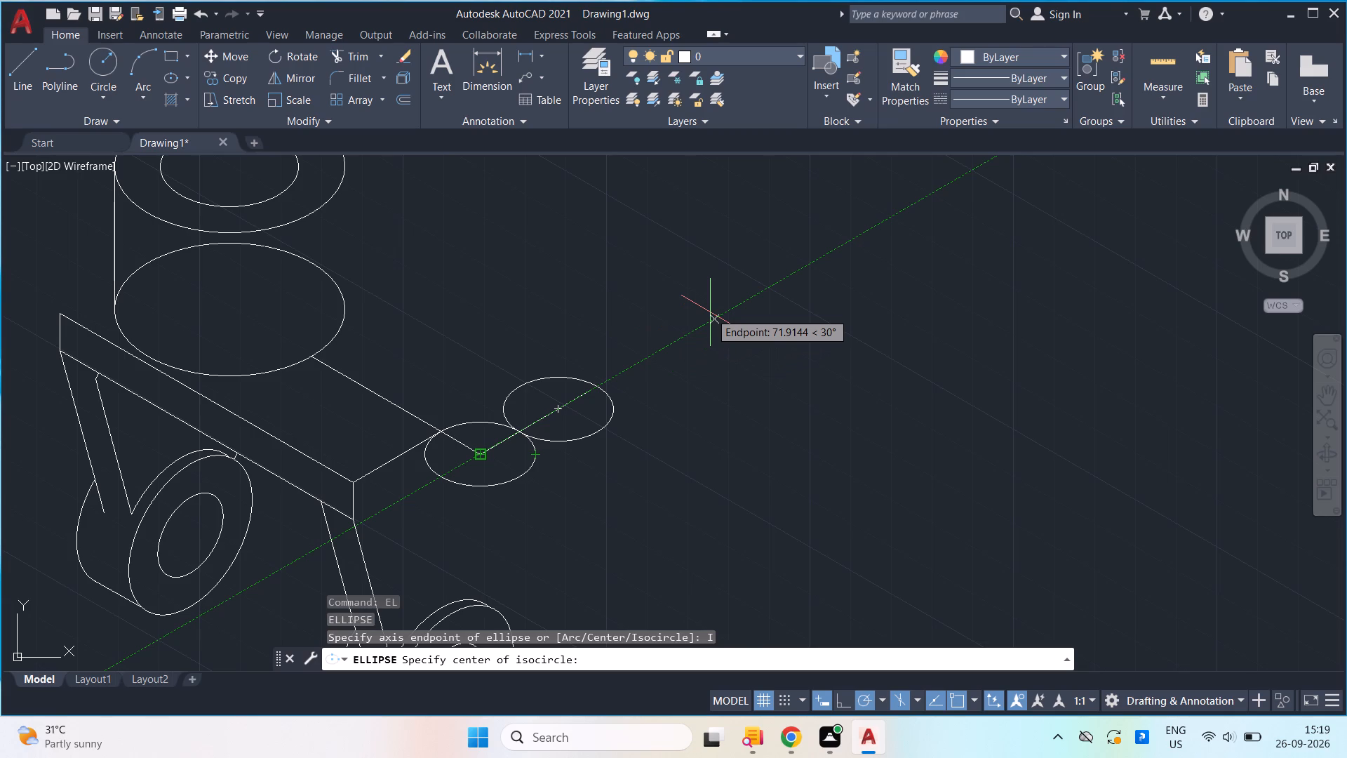
{"action": "type", "text": "888"}
{"action": "key", "text": "BackSpace"}
{"action": "key", "text": "Return"}
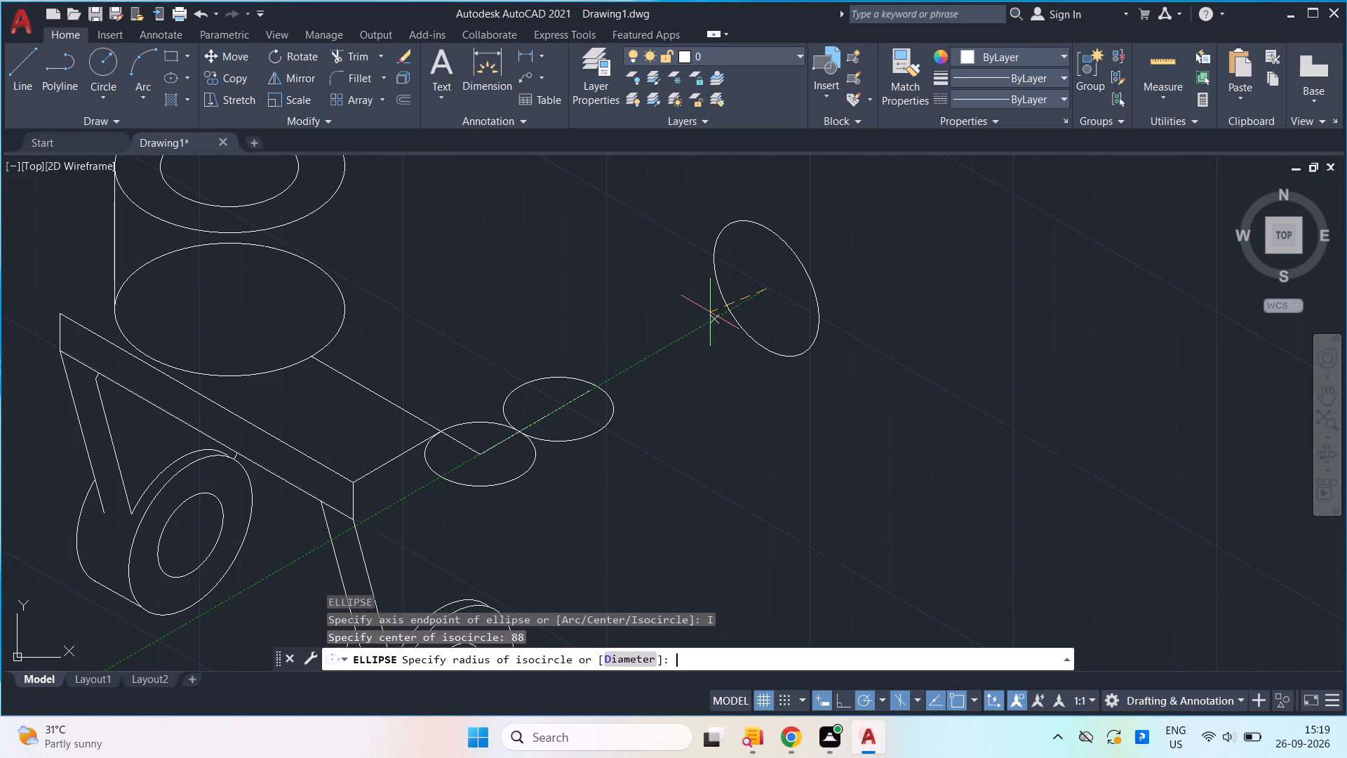
{"action": "key", "text": "5"}
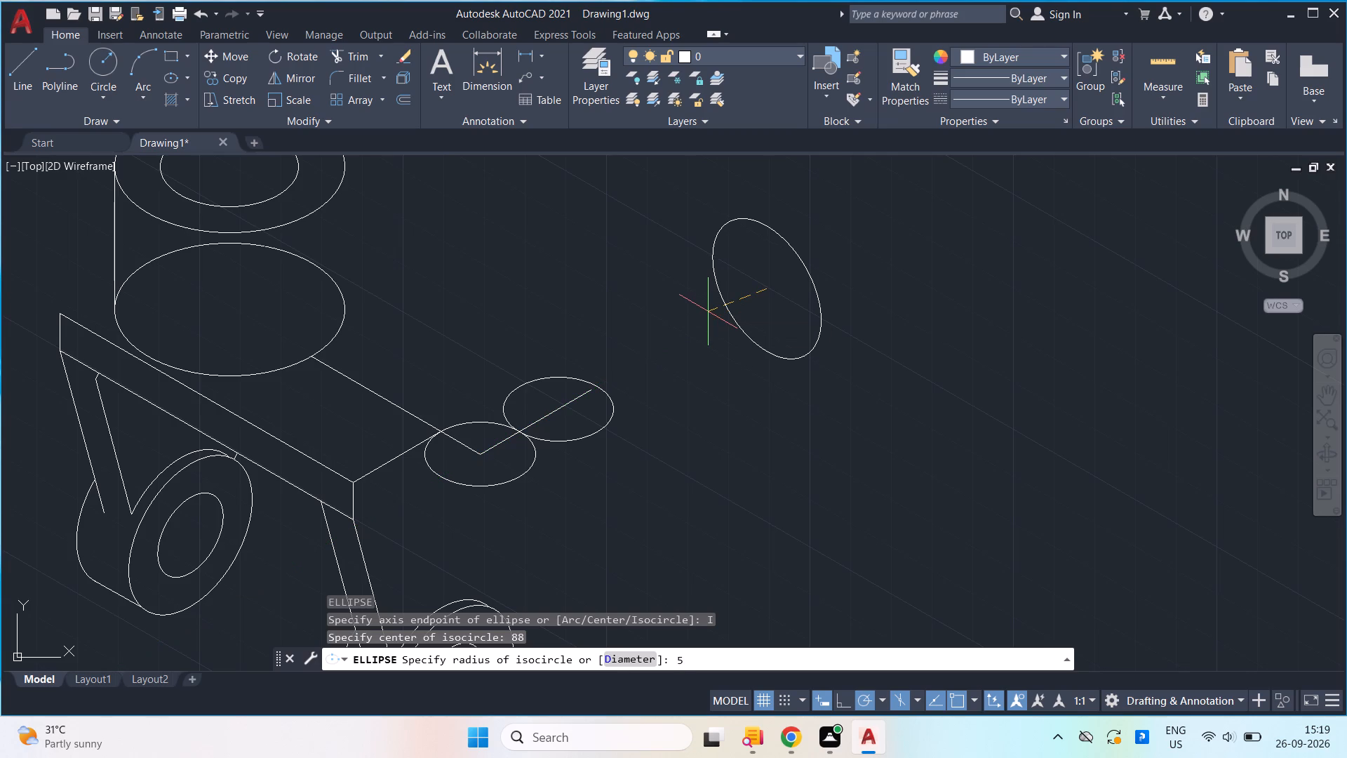
{"action": "key", "text": "Return"}
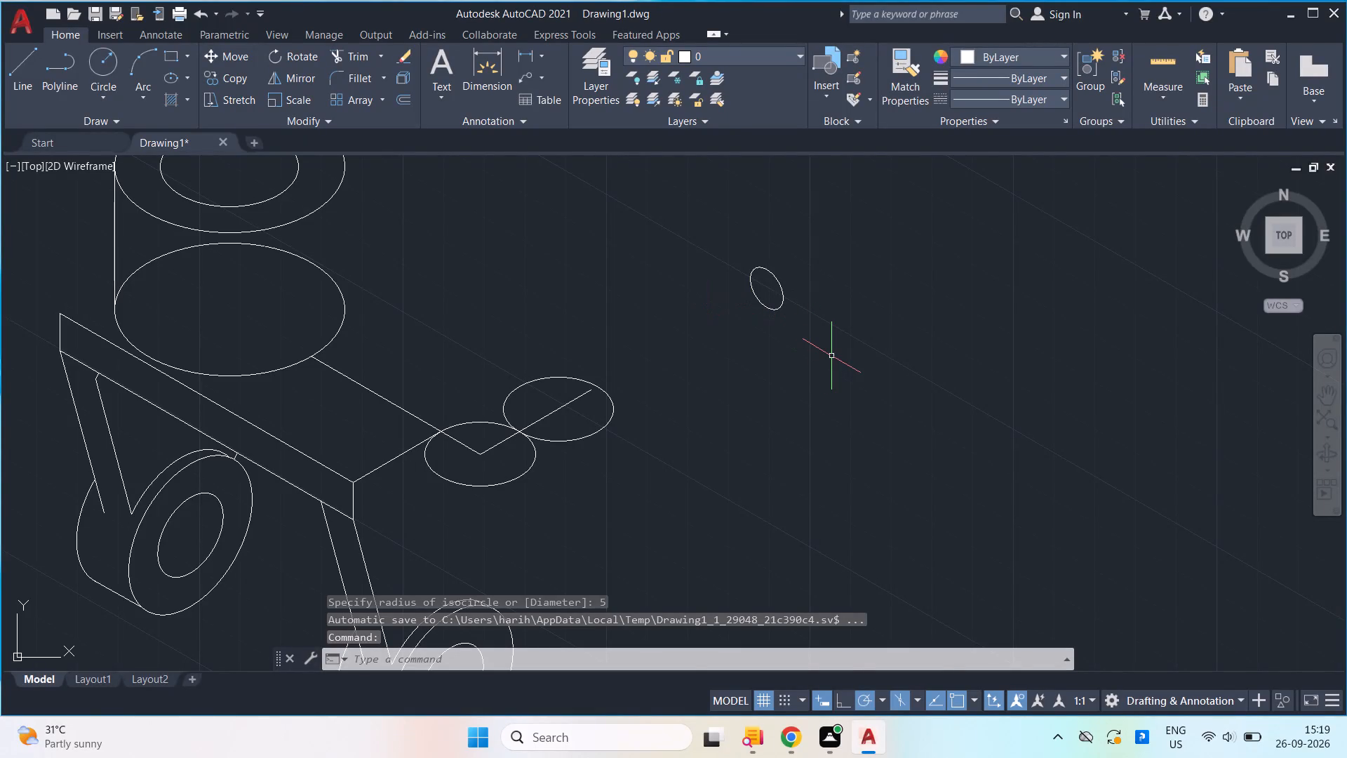
Draw a 12-unit line at 330° from the centre of the radius-5 isocircle.
{"action": "middle_click", "coordinate": [758, 300]}
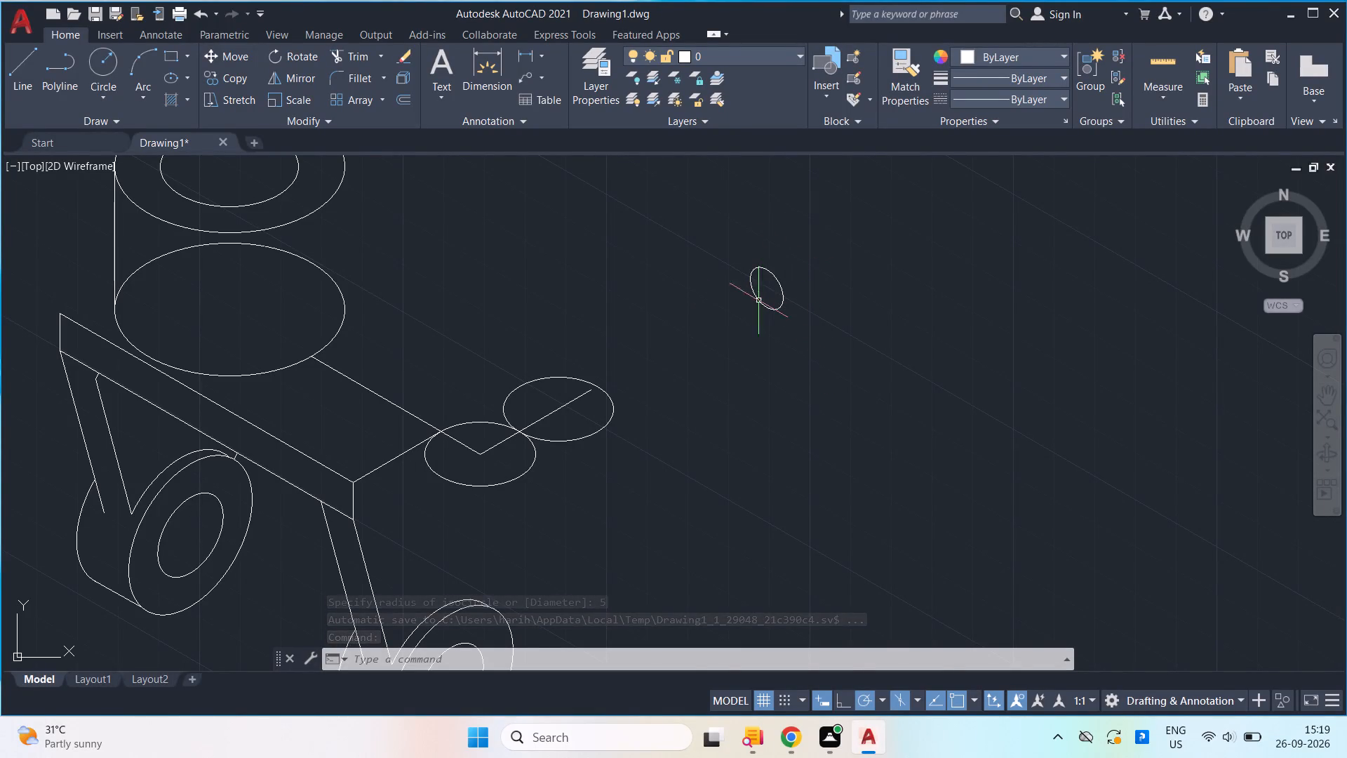
{"action": "scroll", "coordinate": [747, 302], "scroll_direction": "up", "scroll_amount": 1}
{"action": "middle_click_drag", "start_coordinate": [735, 302], "coordinate": [574, 329]}
{"action": "key", "text": "l"}
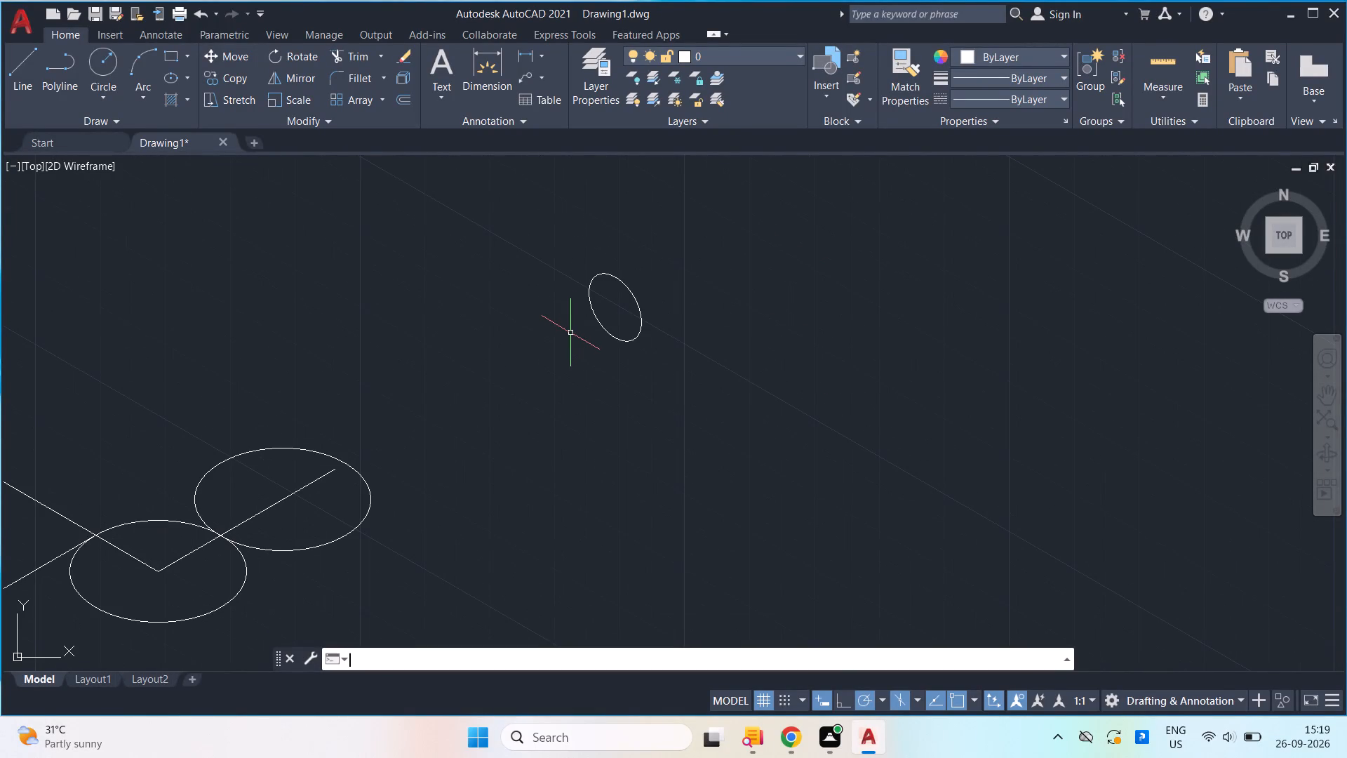
{"action": "key", "text": "Return"}
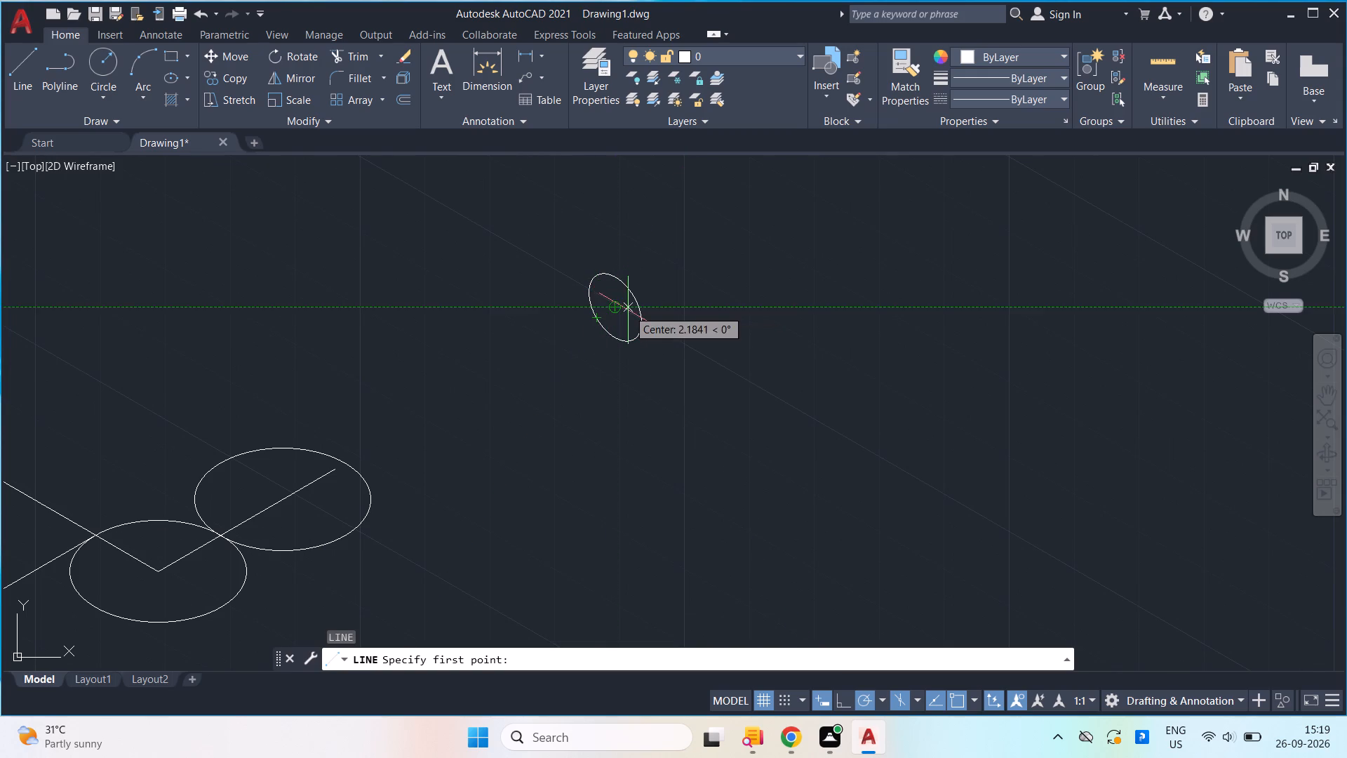
{"action": "left_click", "coordinate": [617, 311]}
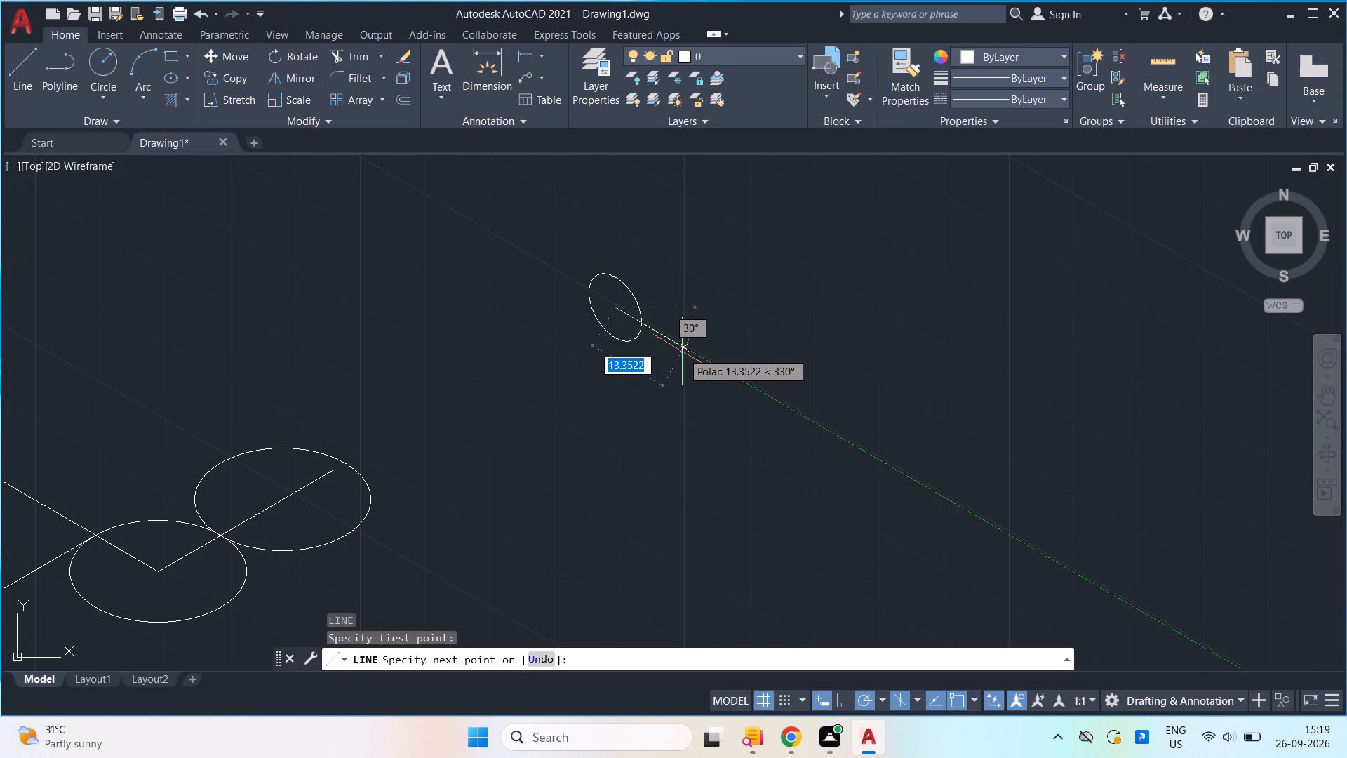
{"action": "type", "text": "12"}
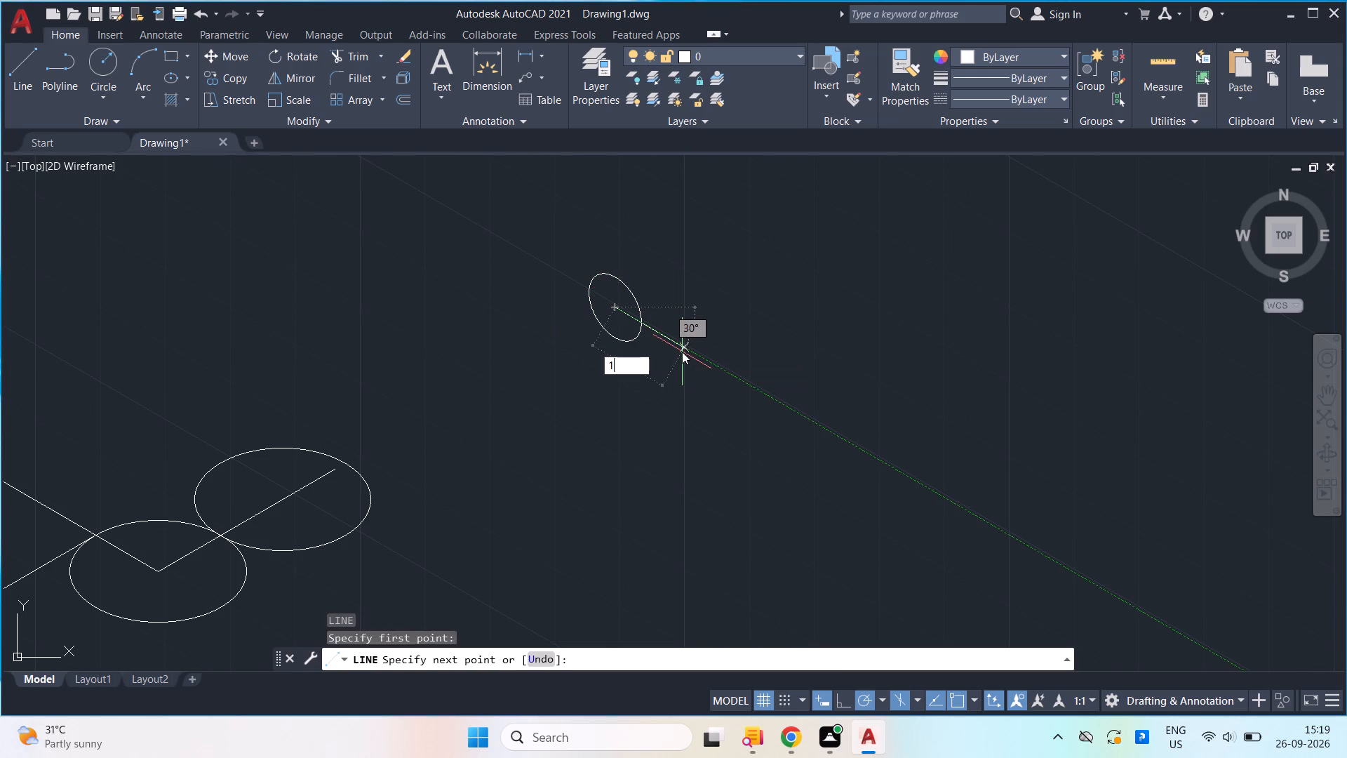
{"action": "key", "text": "Return"}
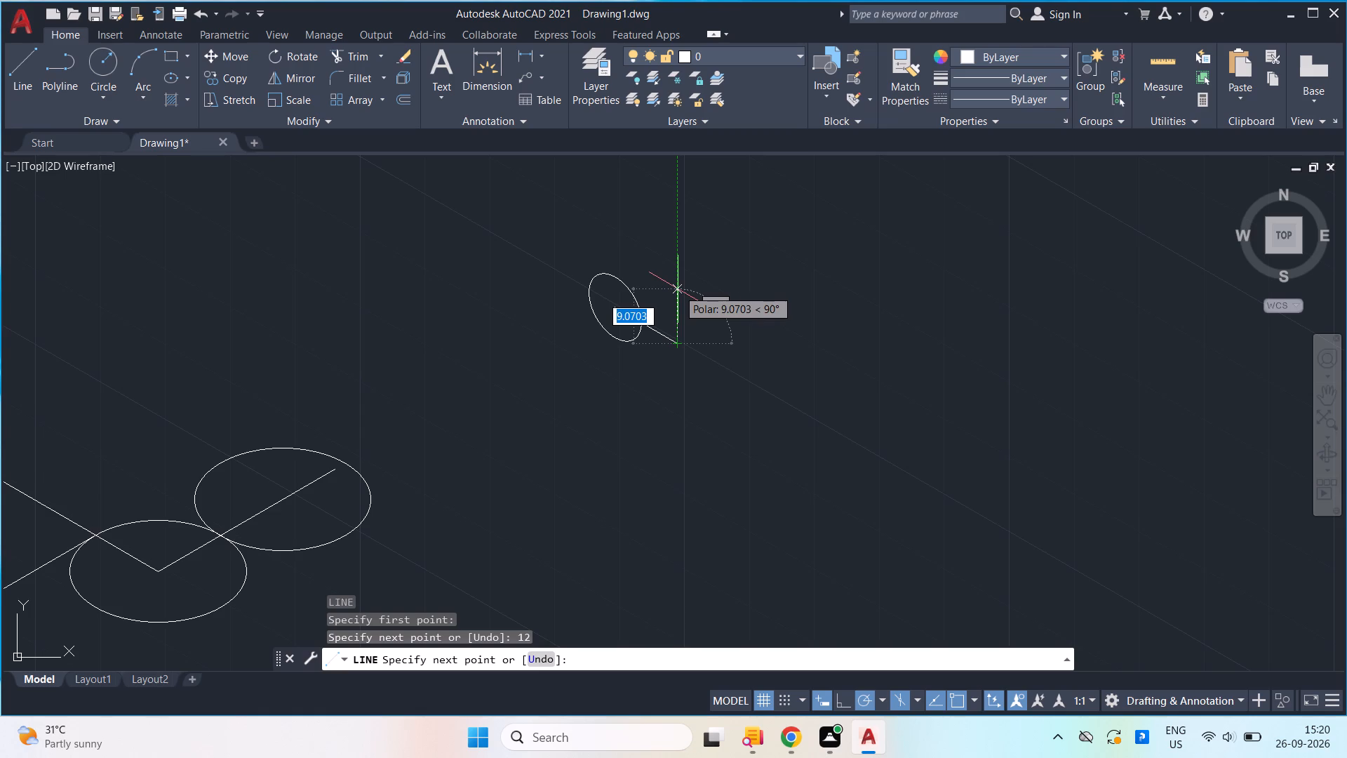
Continue the line 12 units up, 10 at 30°, 22 down and 10 at 210°, closing an upright parallelogram at the 12-unit line's end.
{"action": "type", "text": "12"}
{"action": "key", "text": "Return"}
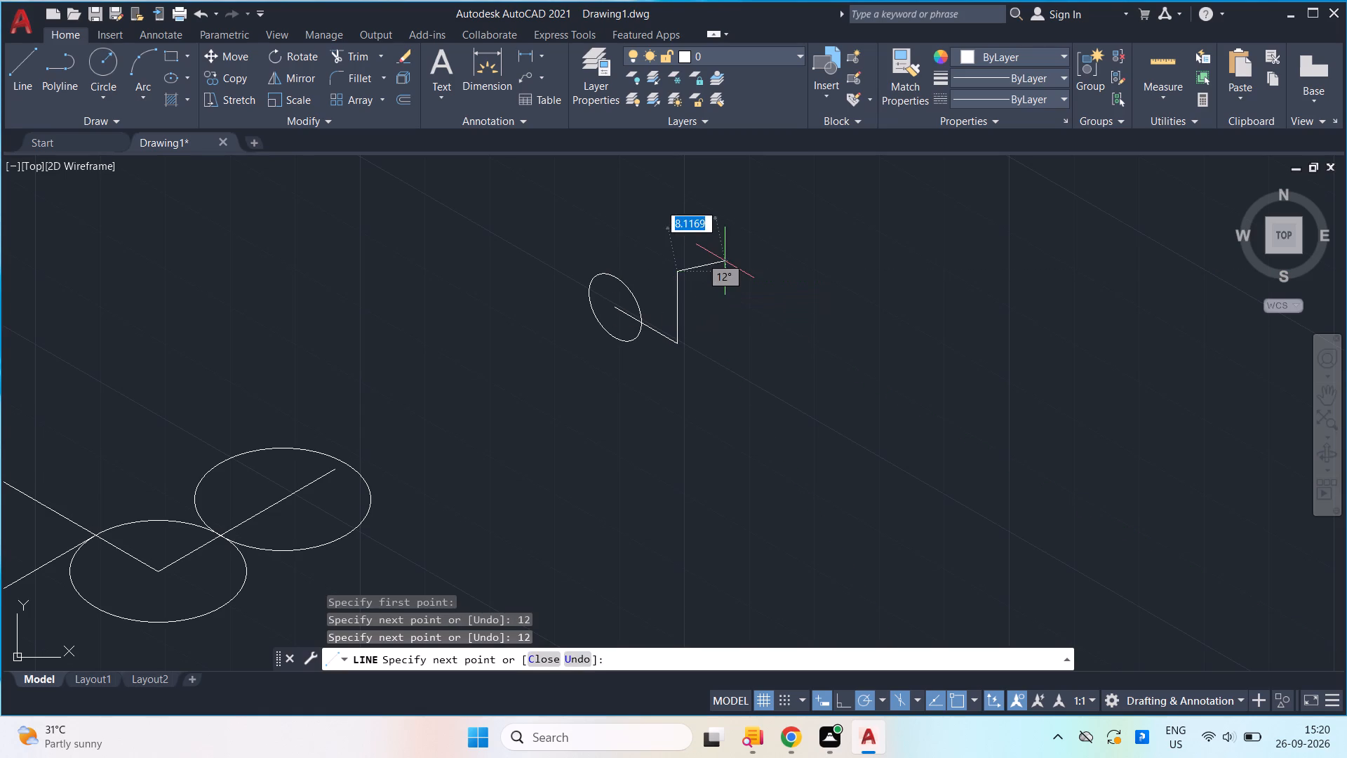
{"action": "key", "text": "1"}
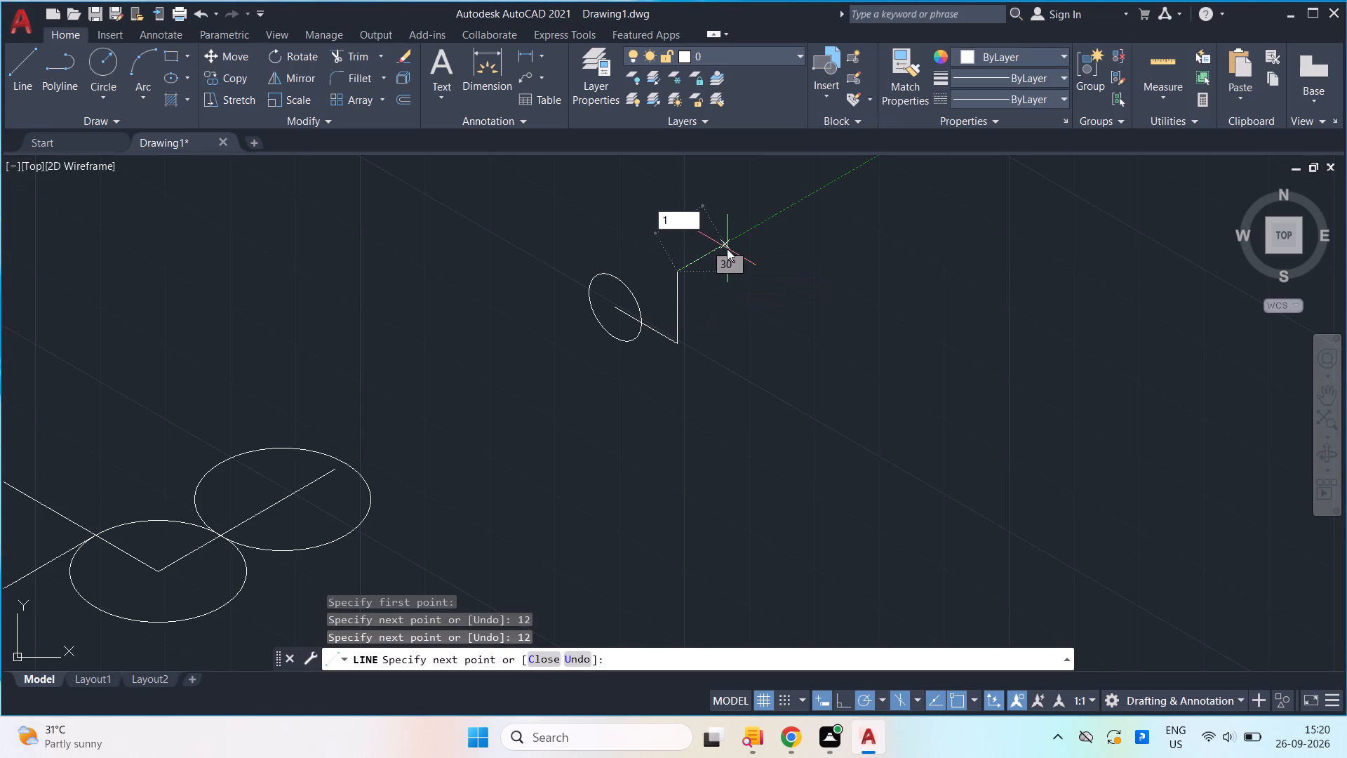
{"action": "key", "text": "0"}
{"action": "key", "text": "Return"}
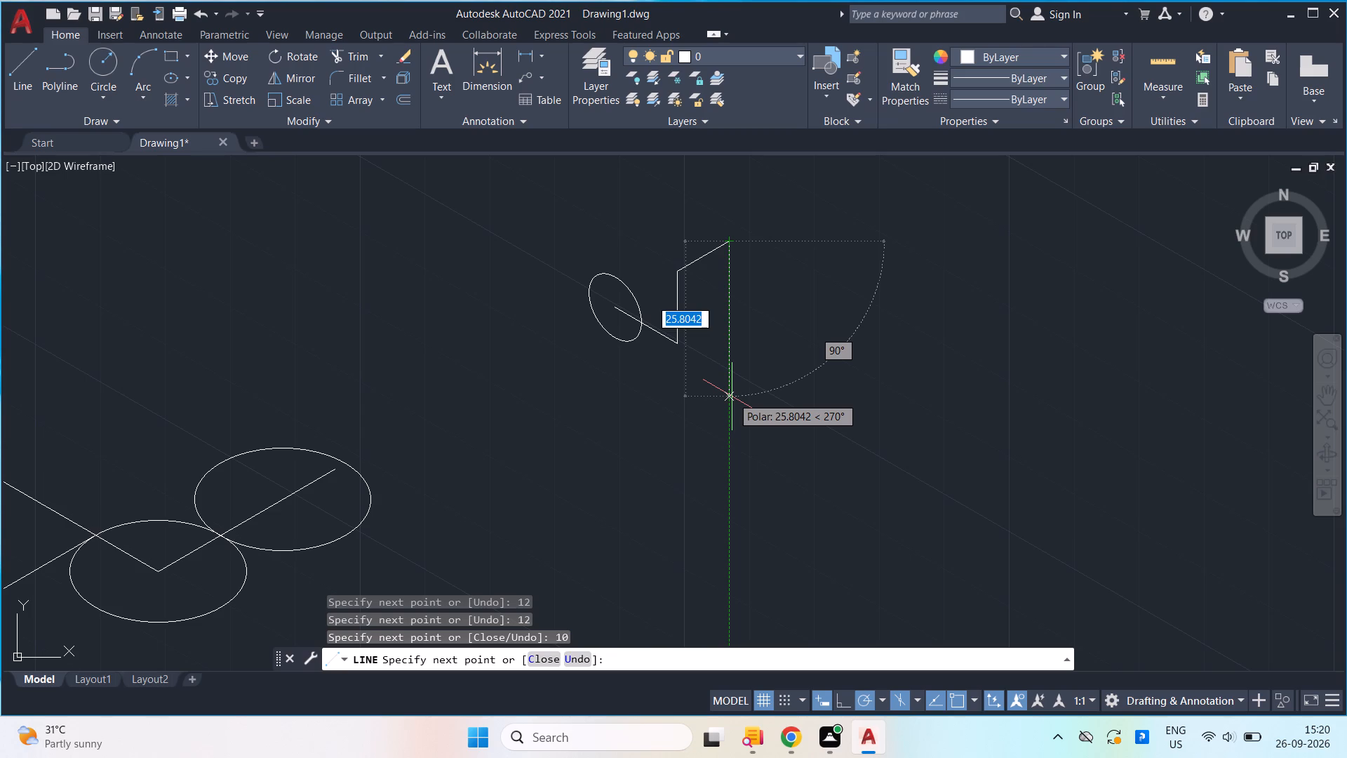
{"action": "type", "text": "22"}
{"action": "key", "text": "Return"}
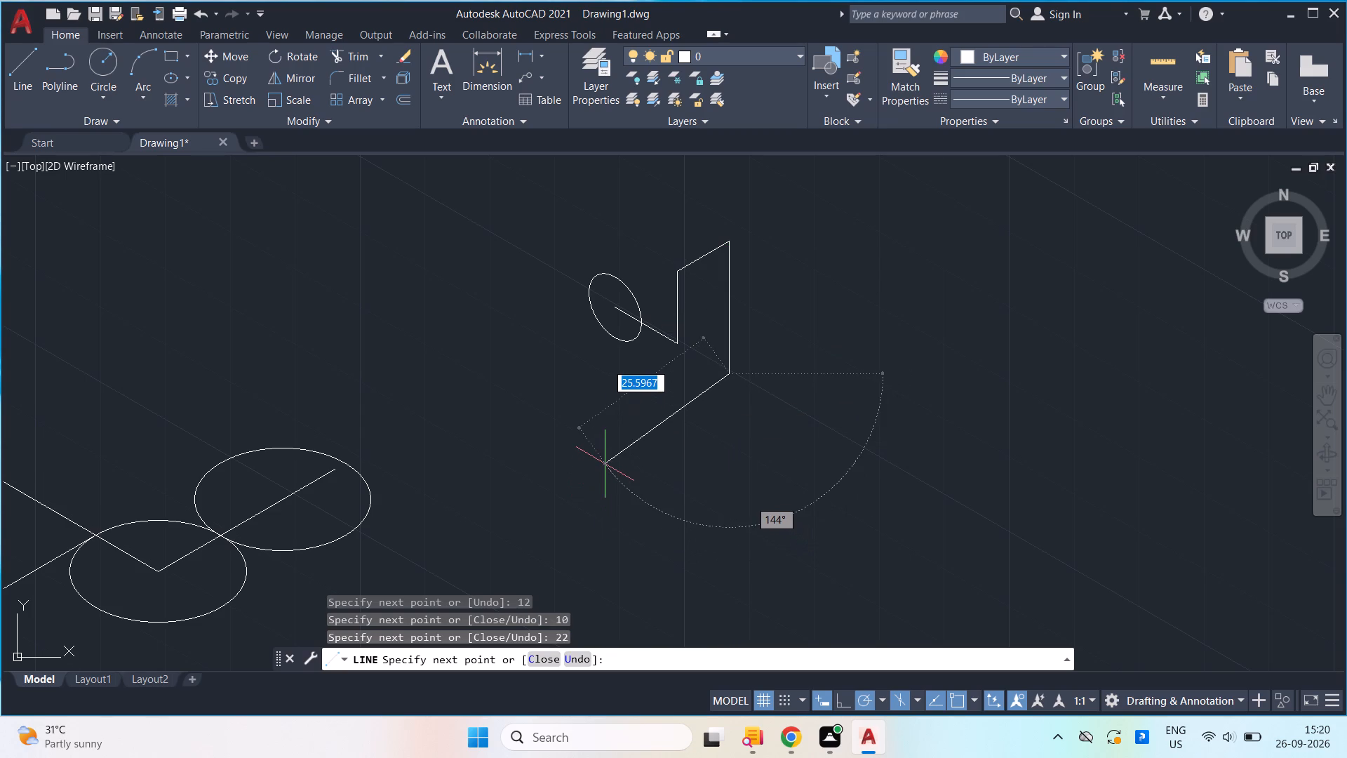
{"action": "key", "text": "1"}
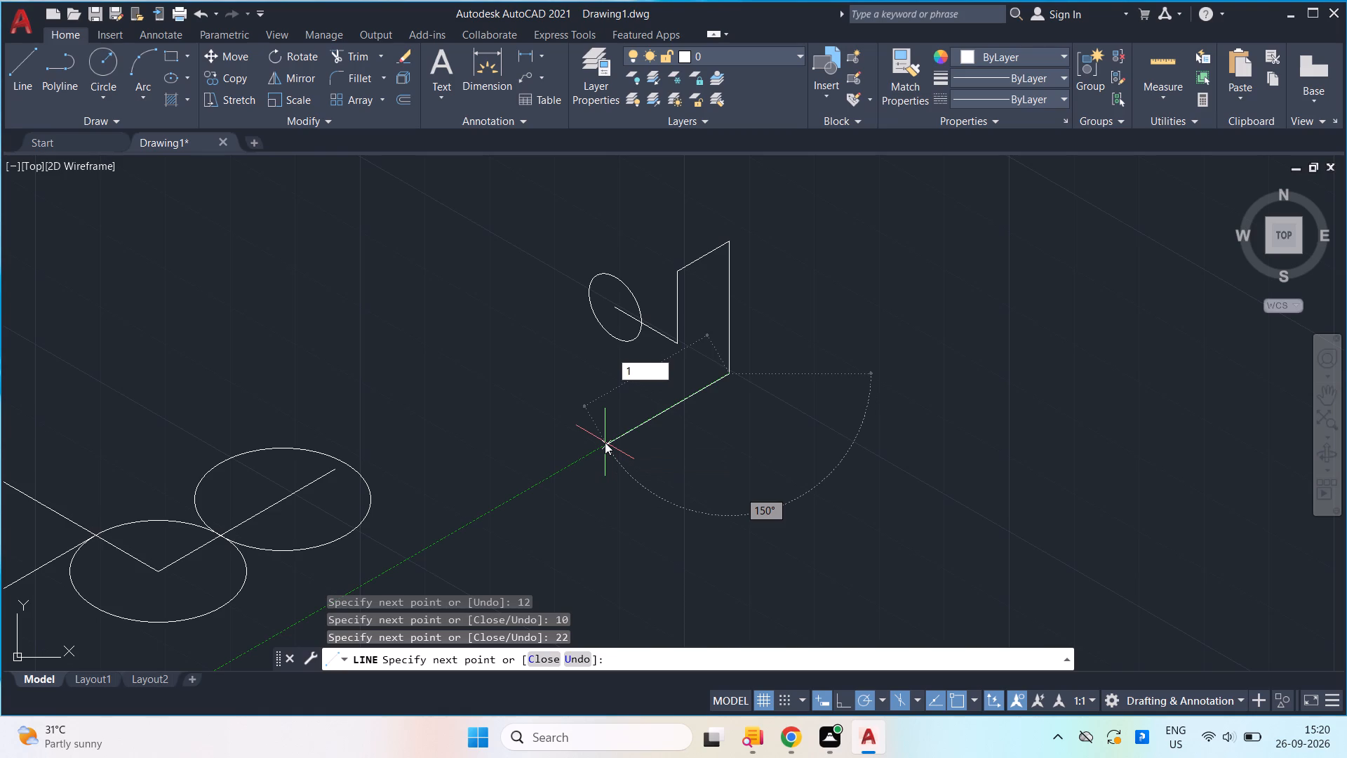
{"action": "key", "text": "0"}
{"action": "key", "text": "Return"}
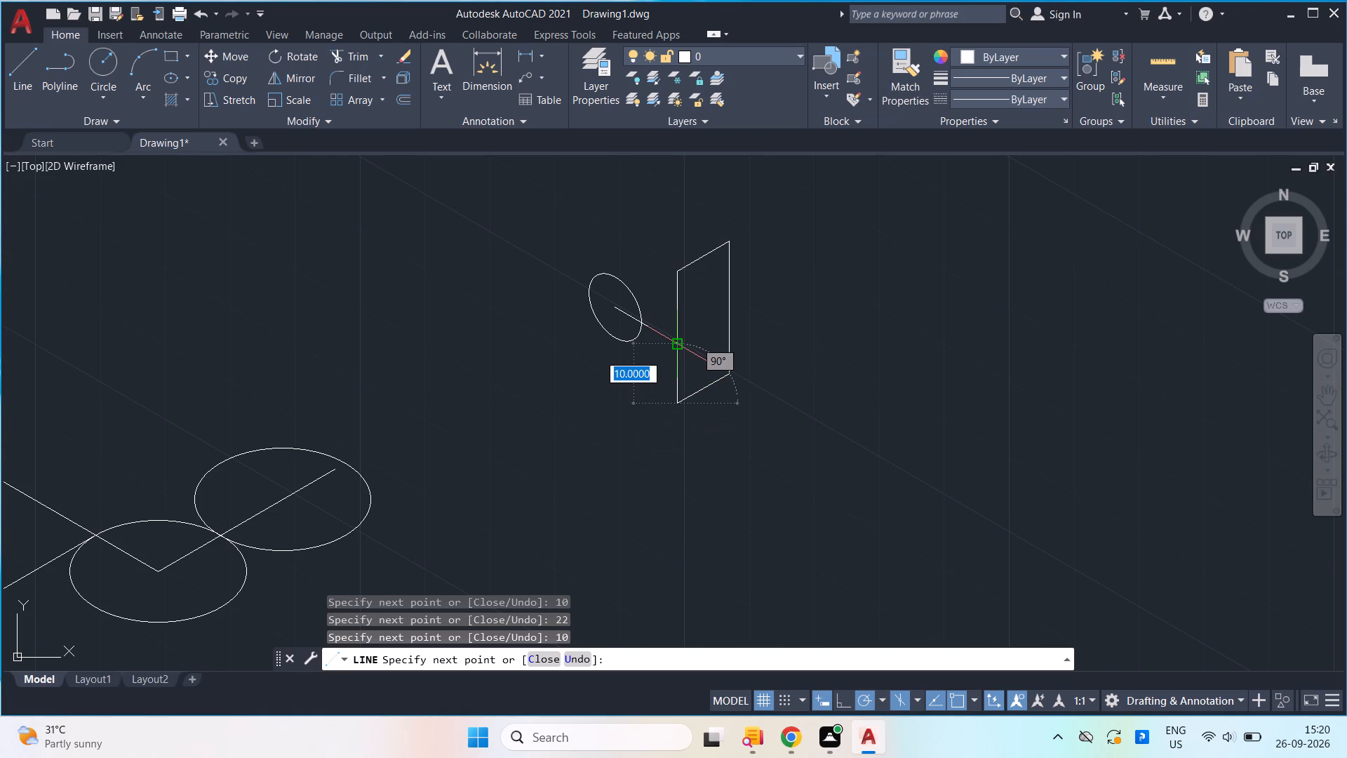
{"action": "left_click", "coordinate": [675, 347]}
{"action": "key", "text": "space"}
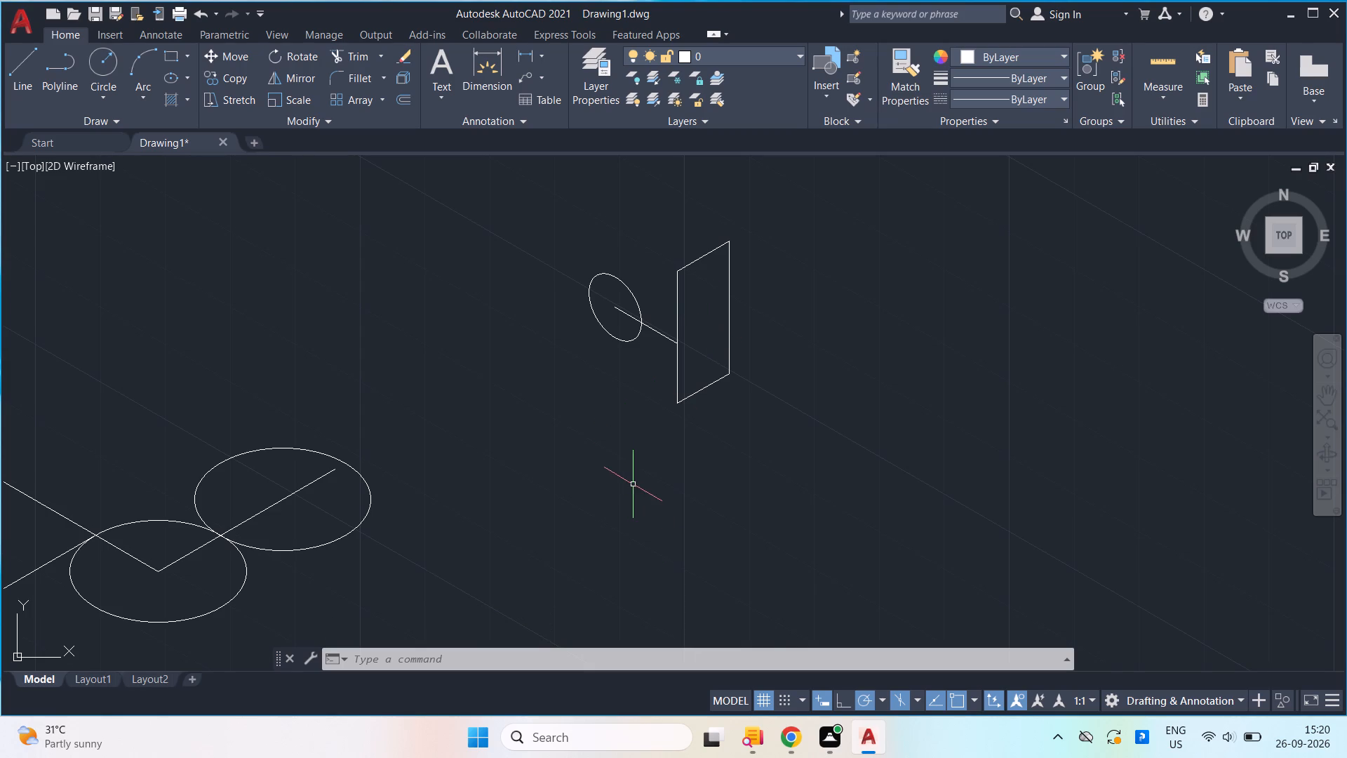
Switch isometric drafting to Isoplane Top.
{"action": "left_click", "coordinate": [918, 695]}
{"action": "left_click", "coordinate": [929, 653]}
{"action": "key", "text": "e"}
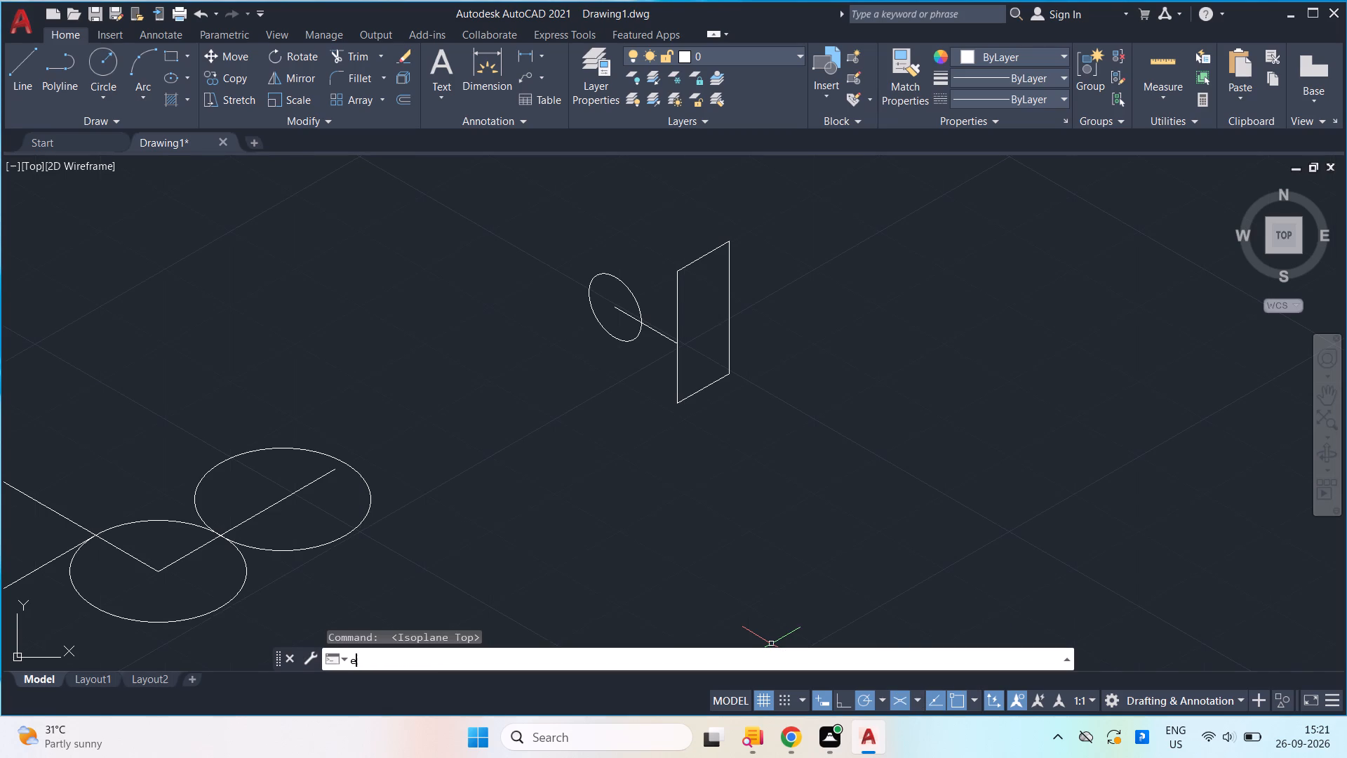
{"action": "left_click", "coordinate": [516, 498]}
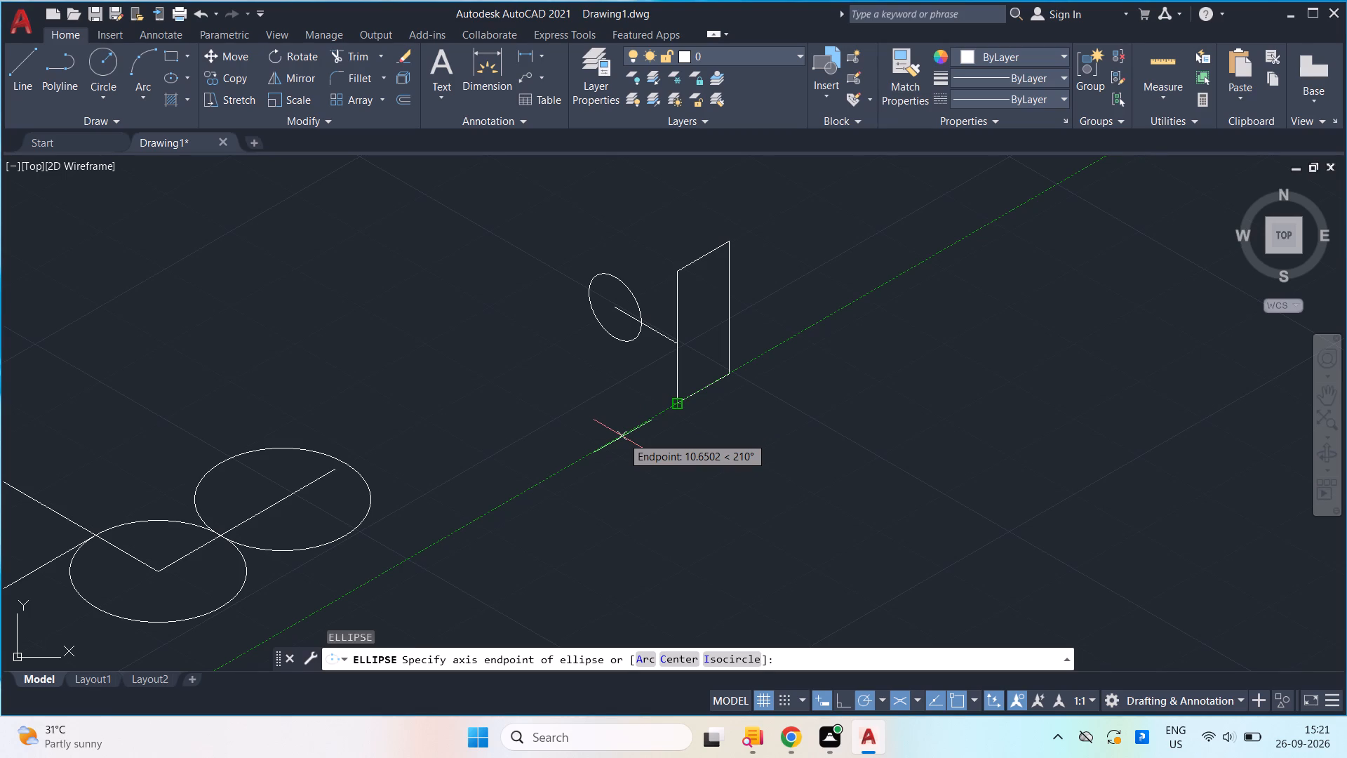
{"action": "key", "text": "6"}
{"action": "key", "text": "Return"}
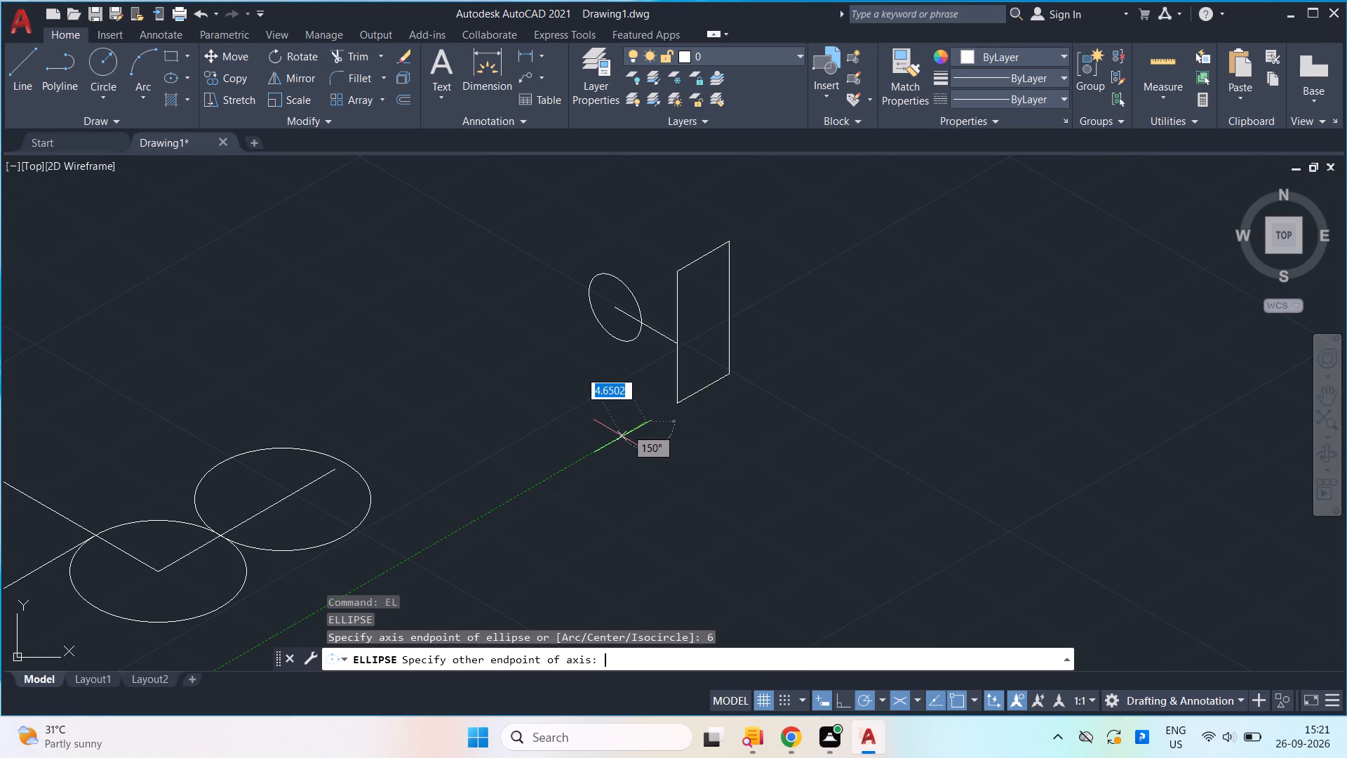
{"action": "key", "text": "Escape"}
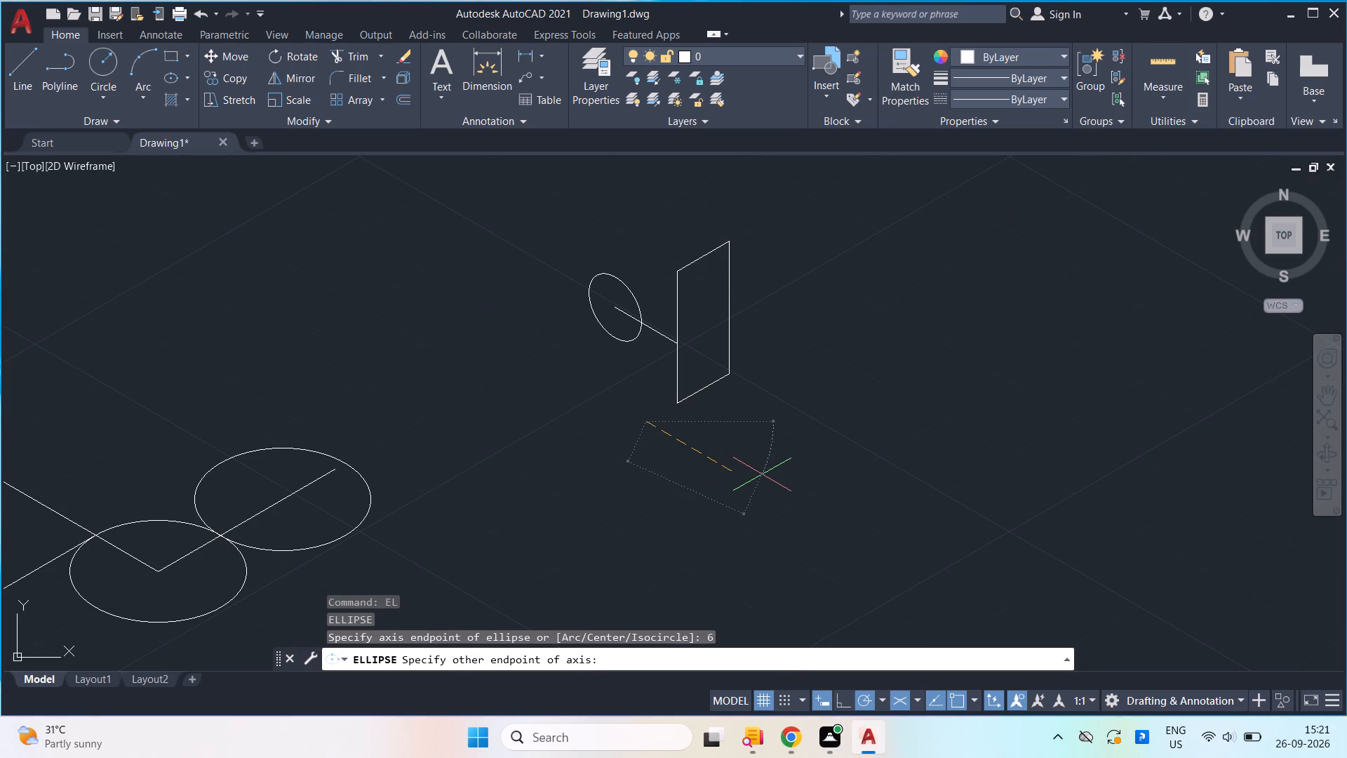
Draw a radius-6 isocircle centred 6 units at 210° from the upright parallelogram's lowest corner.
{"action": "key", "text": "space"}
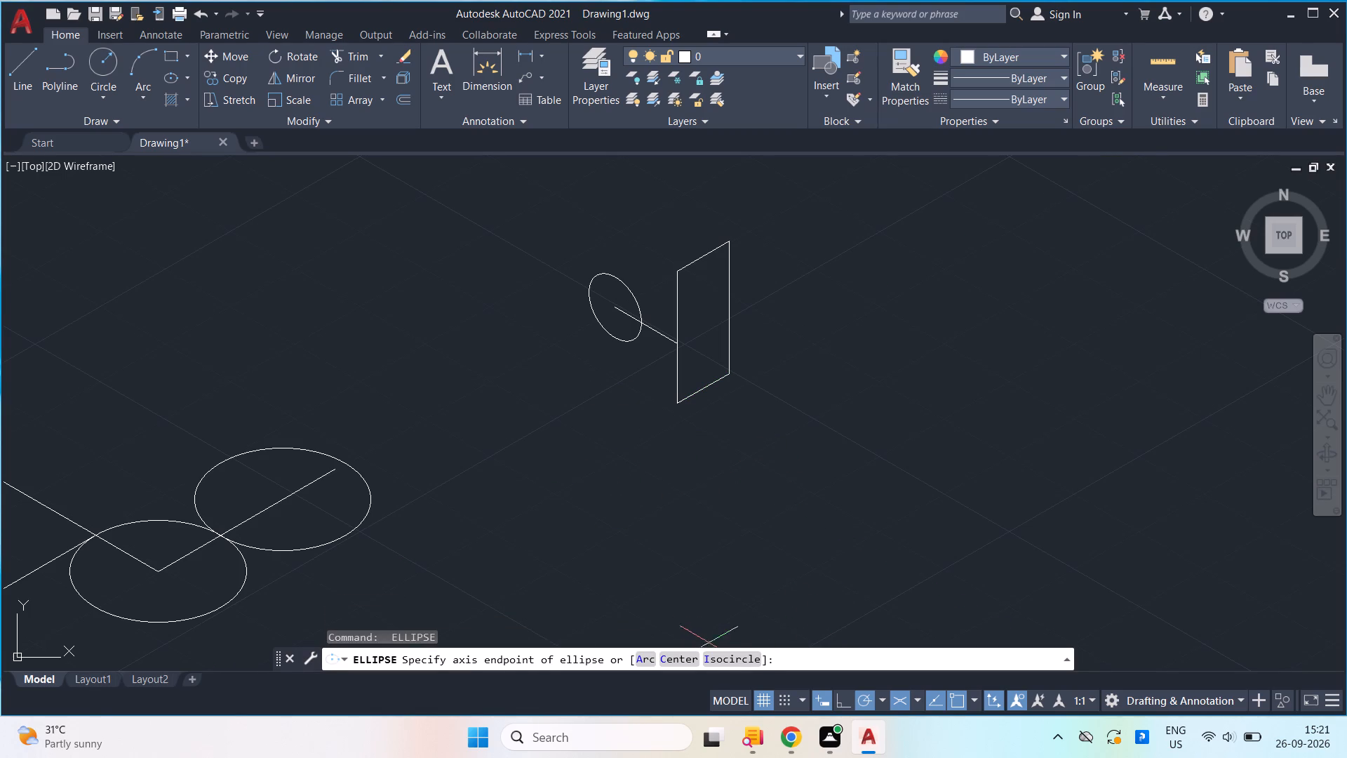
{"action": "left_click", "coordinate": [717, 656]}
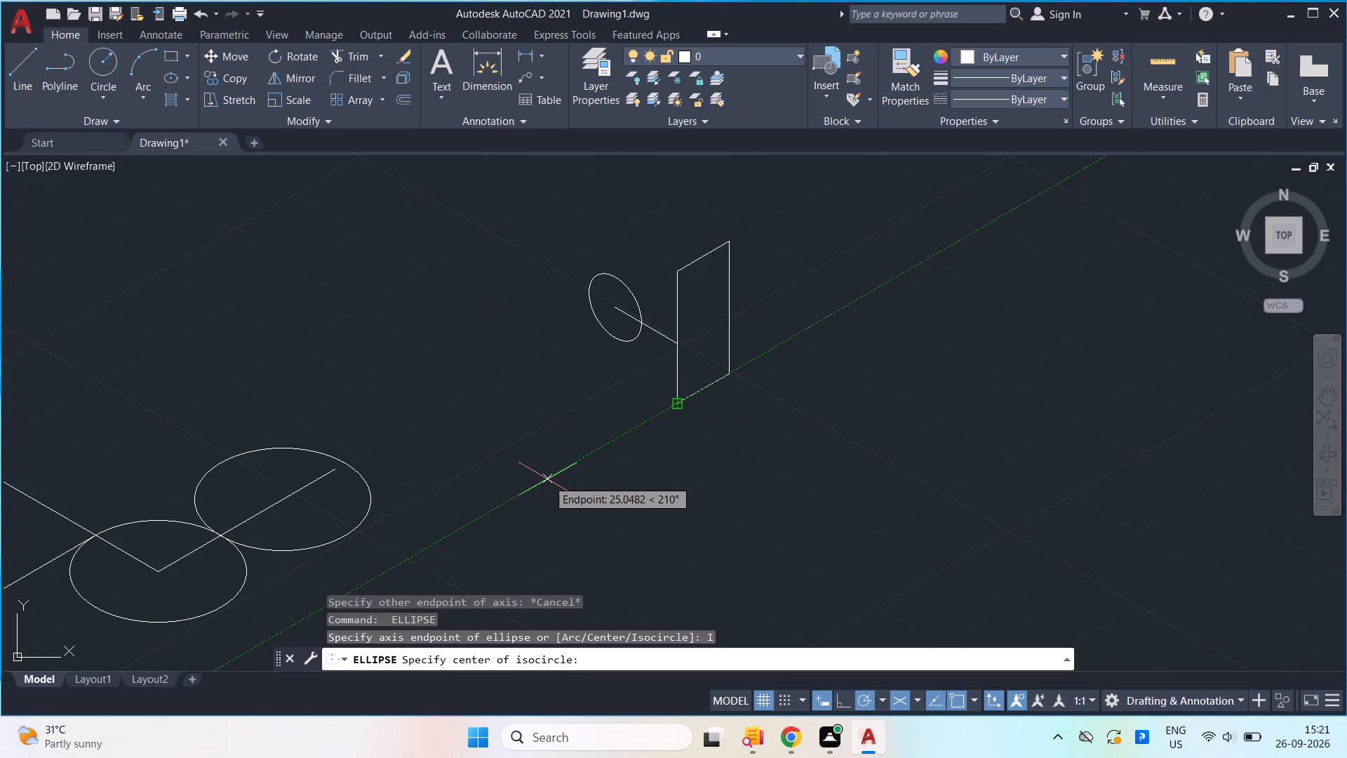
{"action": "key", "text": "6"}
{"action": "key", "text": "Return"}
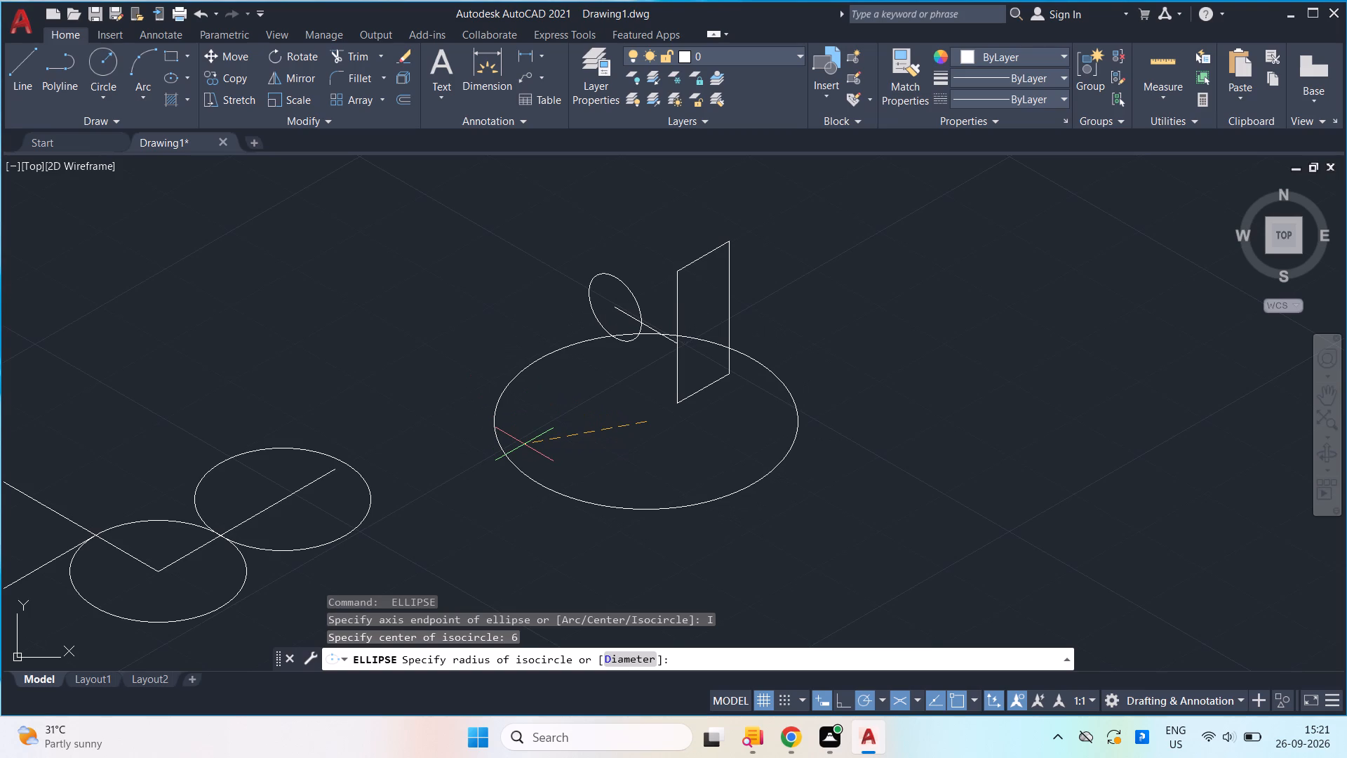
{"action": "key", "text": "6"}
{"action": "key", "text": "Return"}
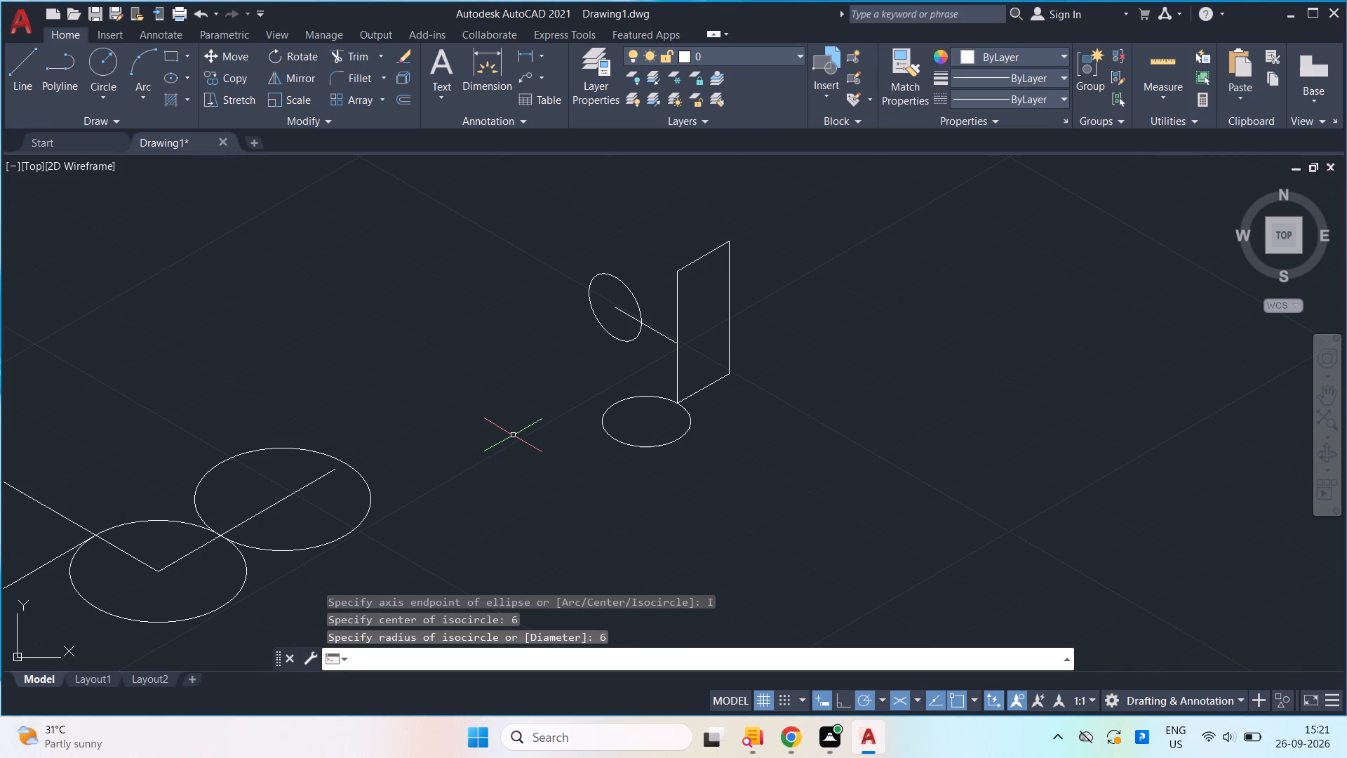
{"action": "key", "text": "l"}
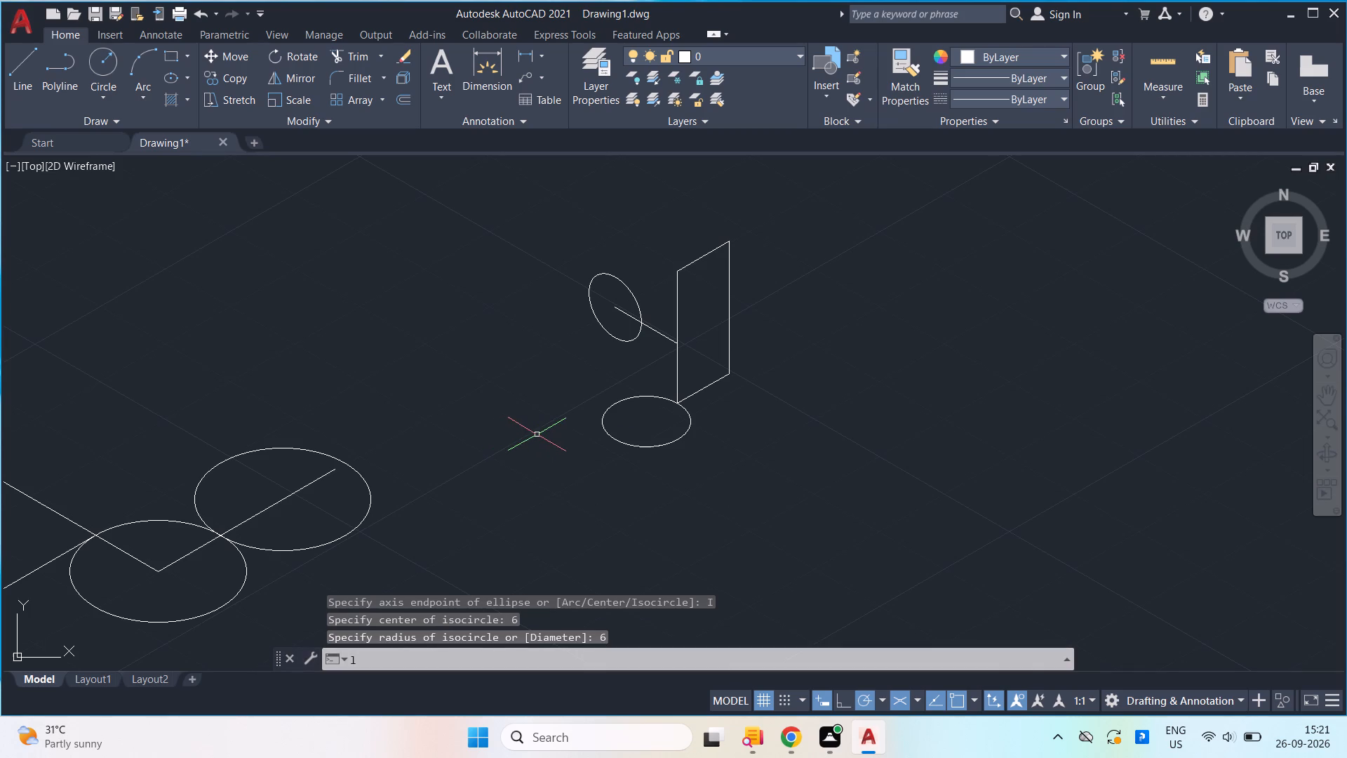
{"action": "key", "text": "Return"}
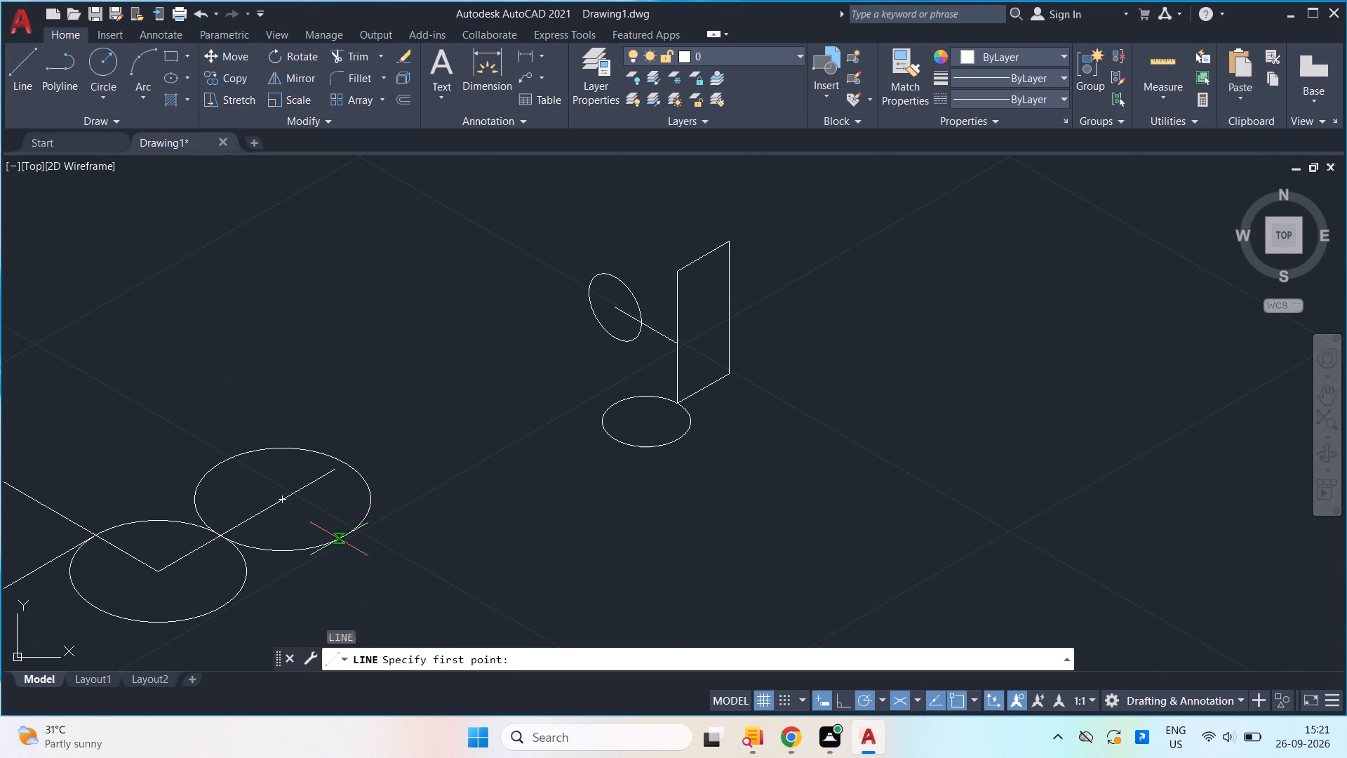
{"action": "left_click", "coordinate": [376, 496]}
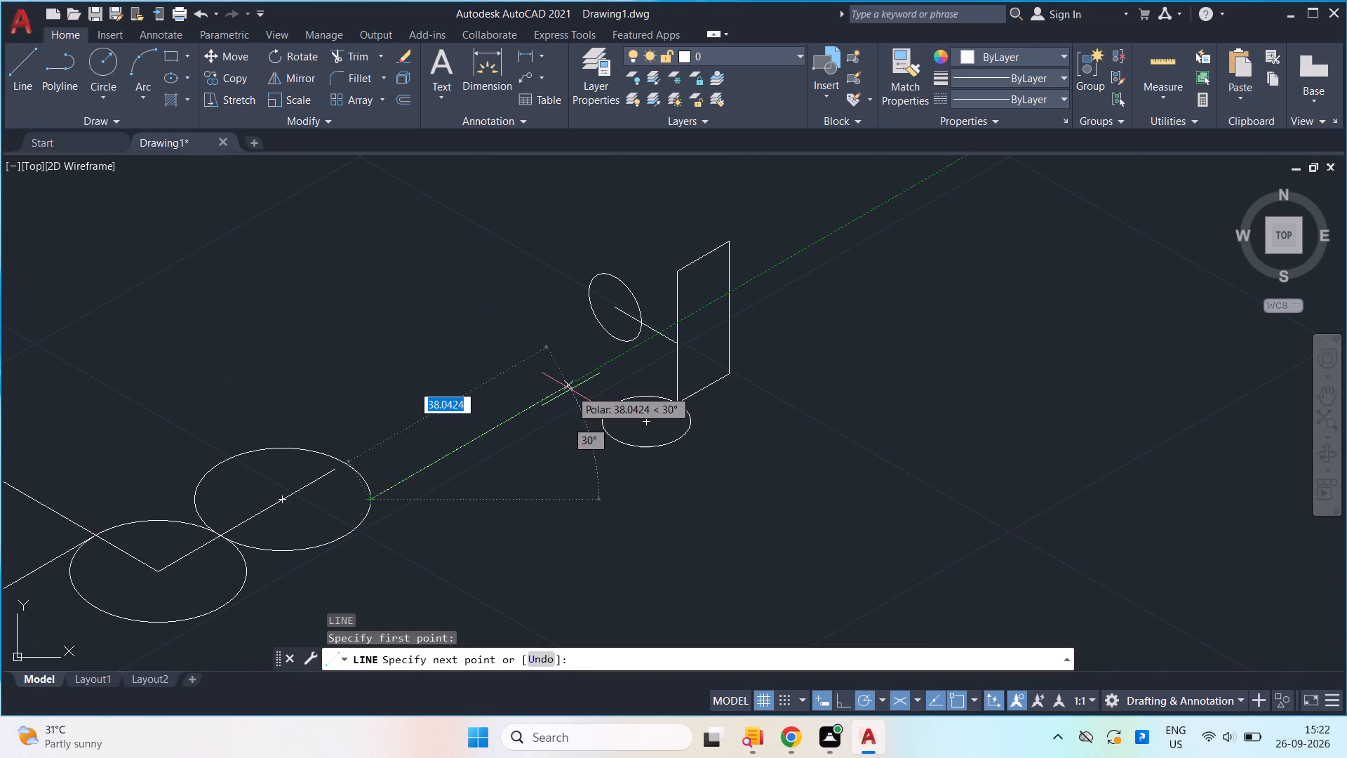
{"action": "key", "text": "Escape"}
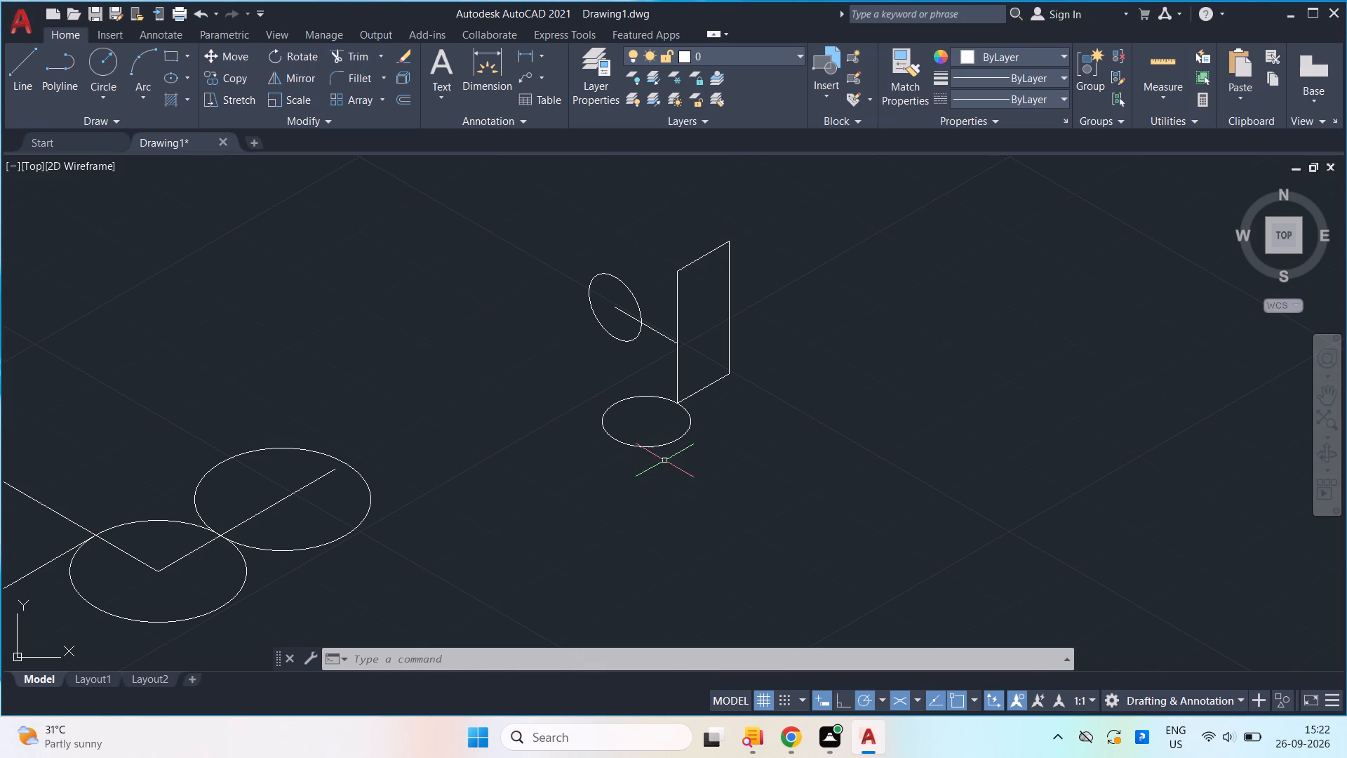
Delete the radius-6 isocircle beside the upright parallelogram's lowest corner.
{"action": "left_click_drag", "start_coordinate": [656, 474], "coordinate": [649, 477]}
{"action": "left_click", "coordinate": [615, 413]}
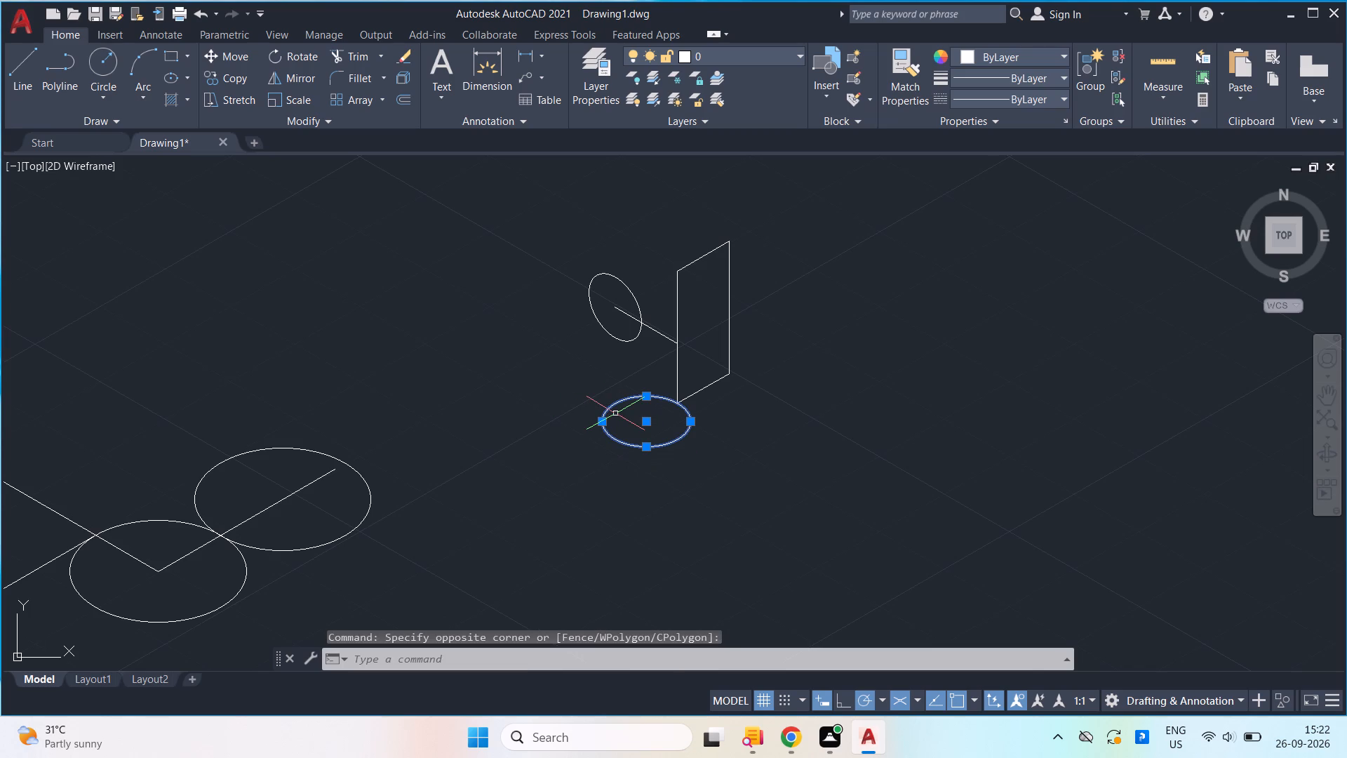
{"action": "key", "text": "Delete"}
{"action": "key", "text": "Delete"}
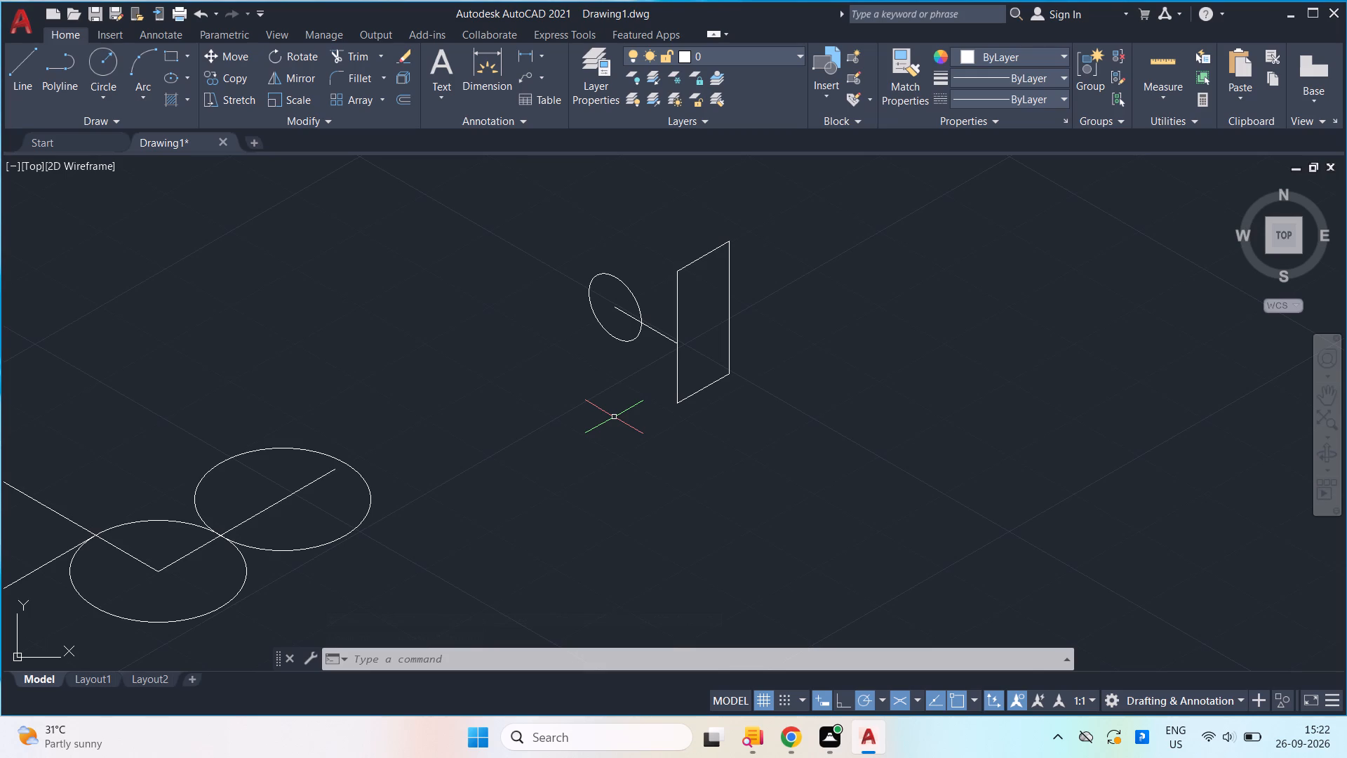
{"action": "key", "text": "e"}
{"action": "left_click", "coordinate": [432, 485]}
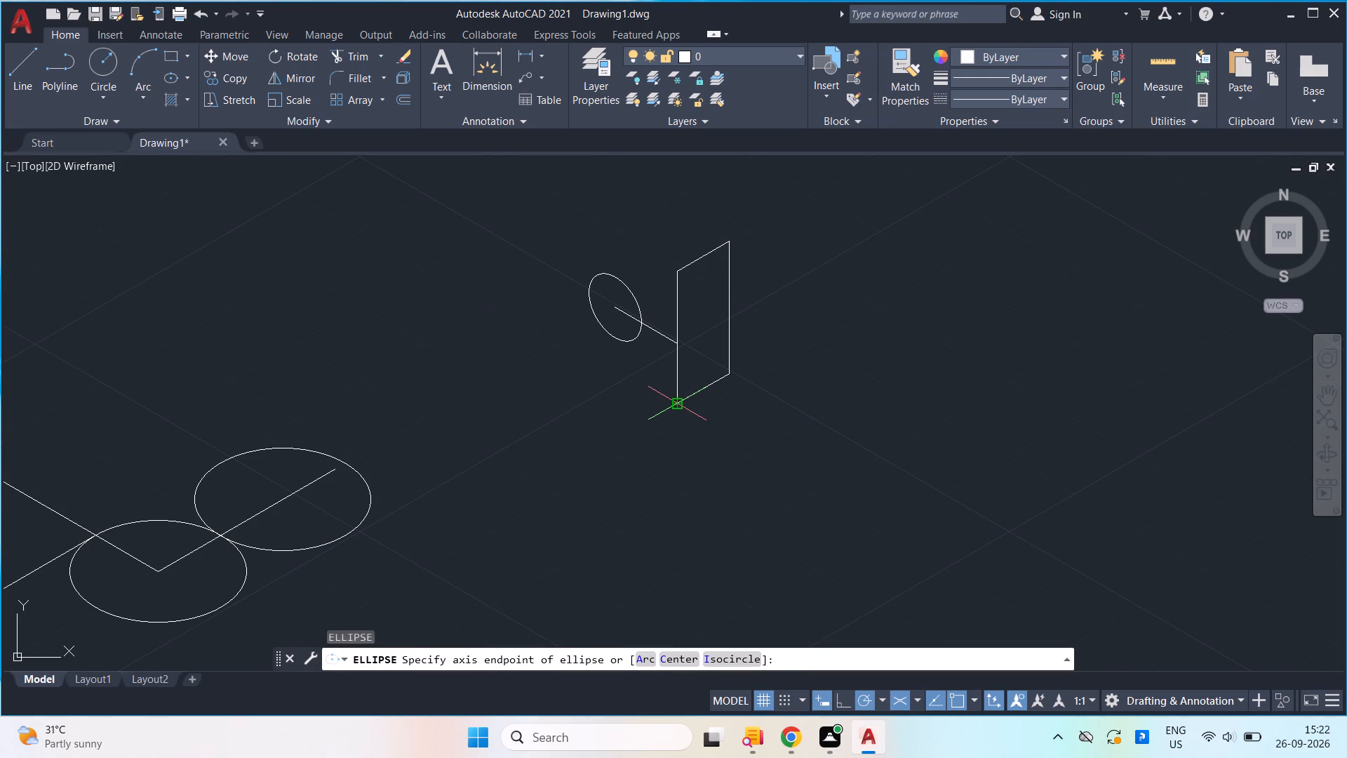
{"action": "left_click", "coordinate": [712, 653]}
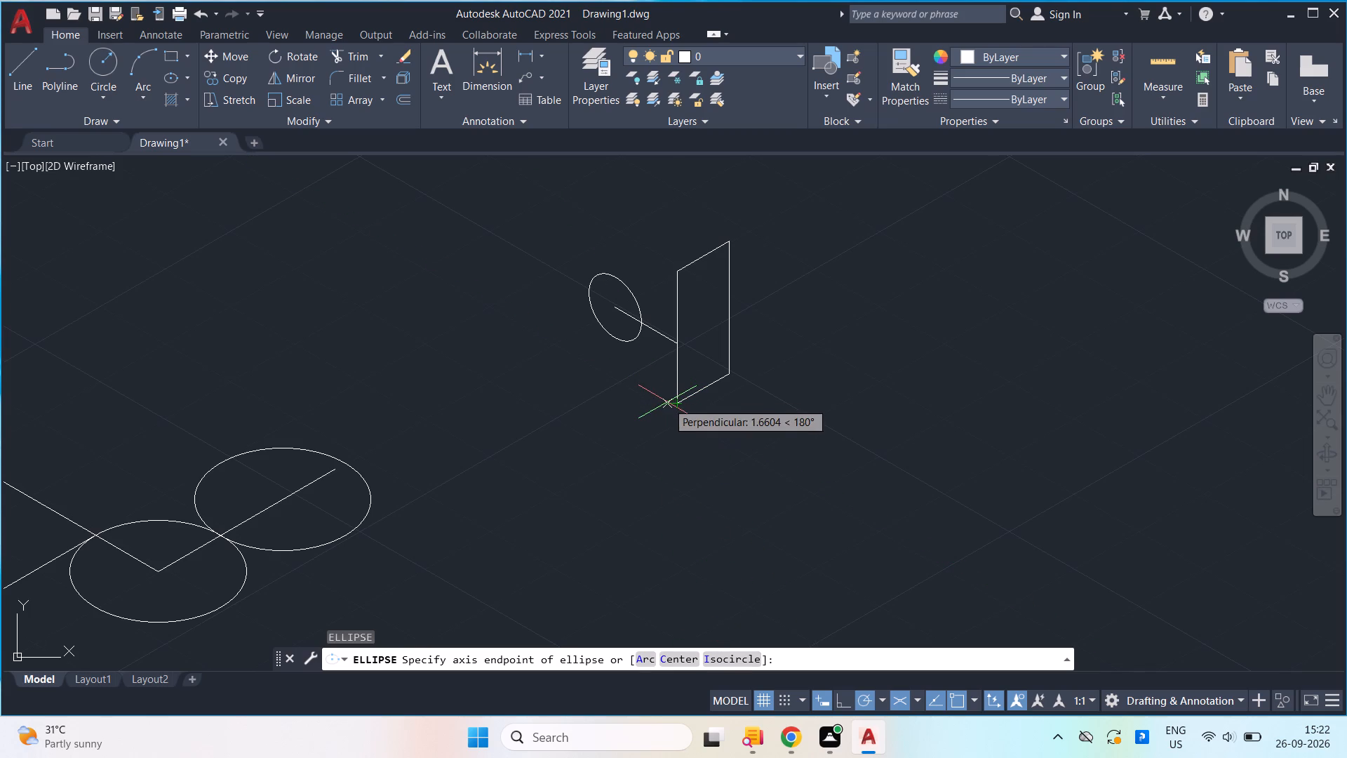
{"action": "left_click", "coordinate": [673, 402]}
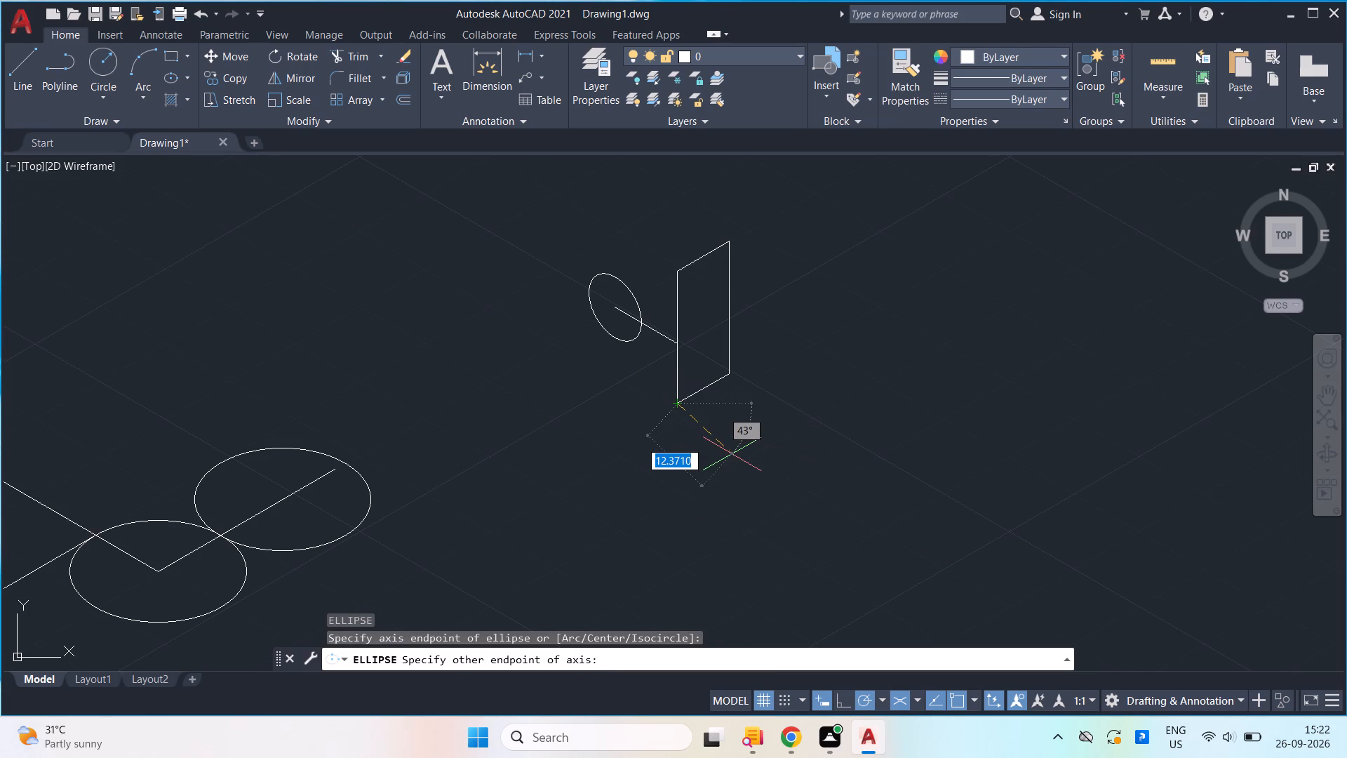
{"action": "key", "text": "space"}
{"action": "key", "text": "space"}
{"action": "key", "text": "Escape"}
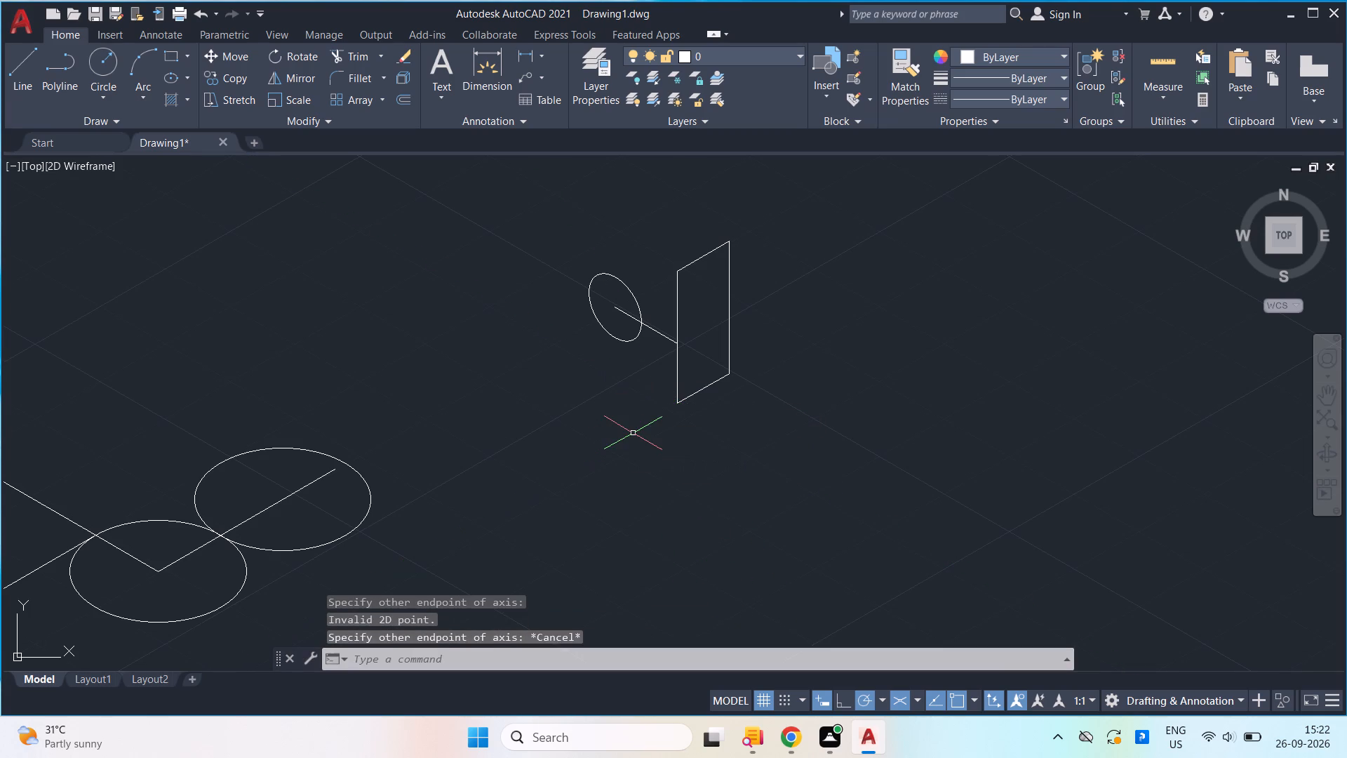
Draw a radius-6 isocircle centred on the upright parallelogram's lowest corner.
{"action": "key", "text": "space"}
{"action": "left_click", "coordinate": [742, 653]}
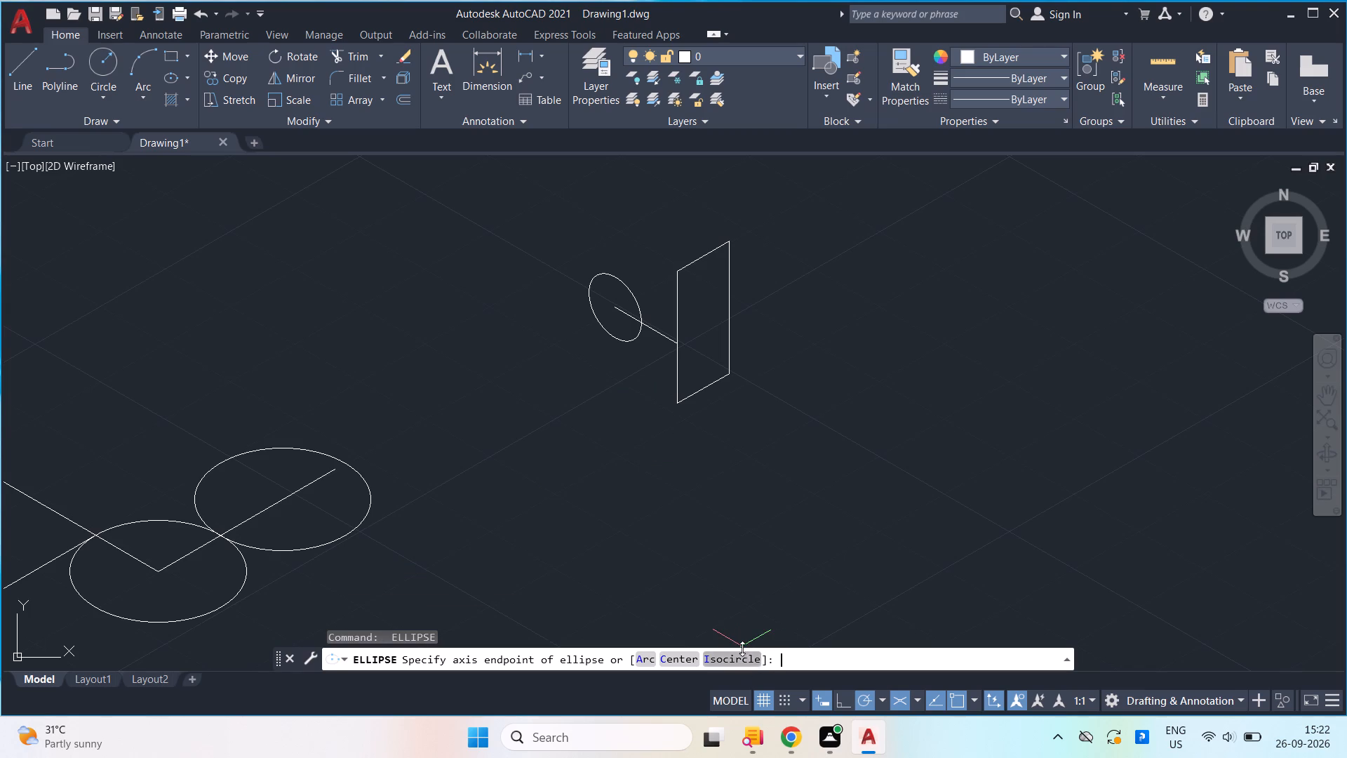
{"action": "left_click", "coordinate": [680, 411]}
{"action": "key", "text": "6"}
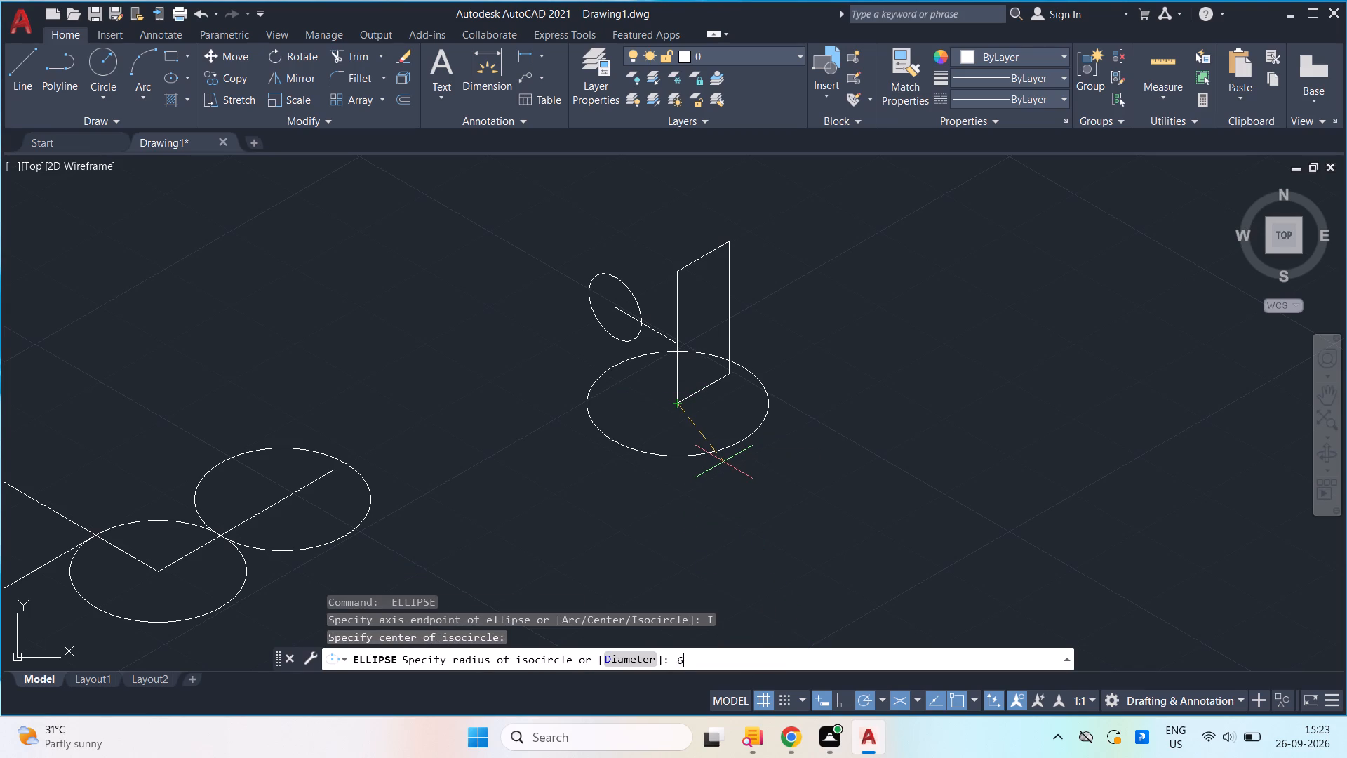
{"action": "key", "text": "Return"}
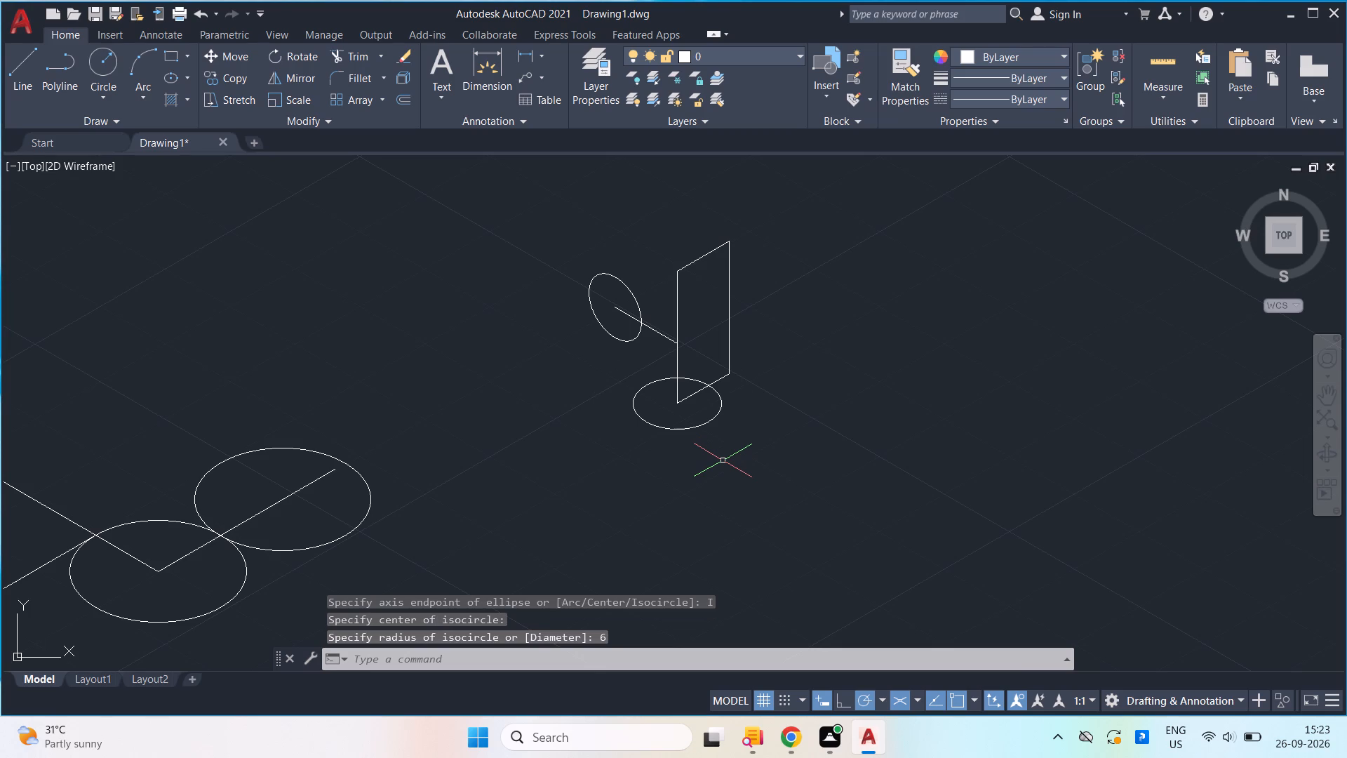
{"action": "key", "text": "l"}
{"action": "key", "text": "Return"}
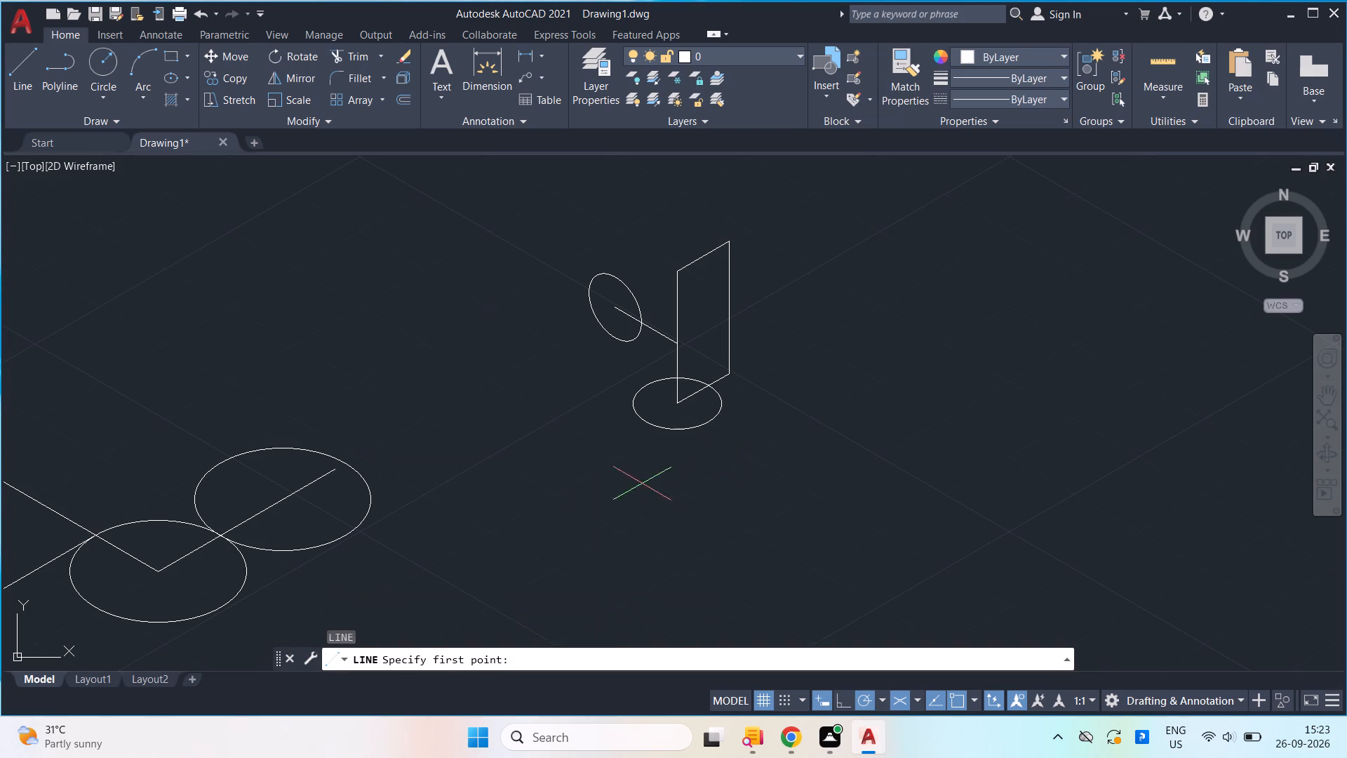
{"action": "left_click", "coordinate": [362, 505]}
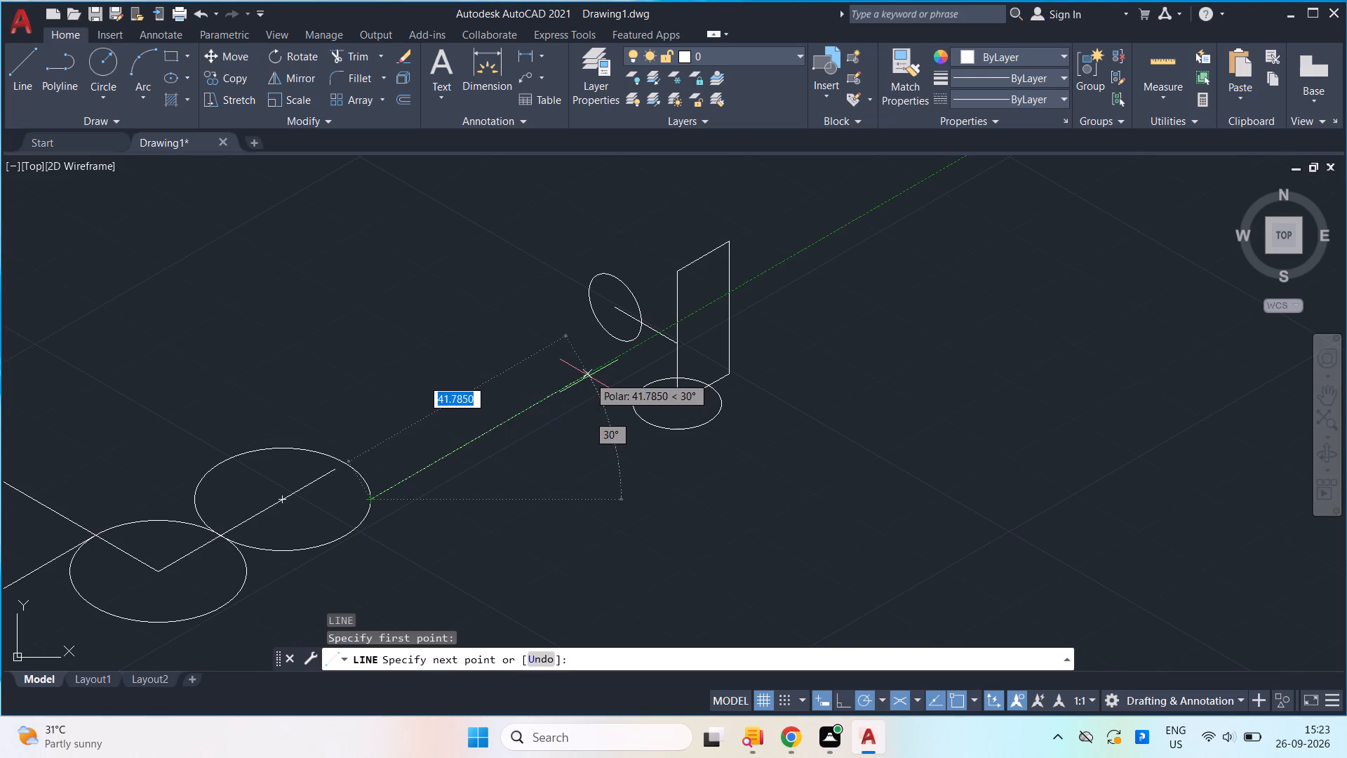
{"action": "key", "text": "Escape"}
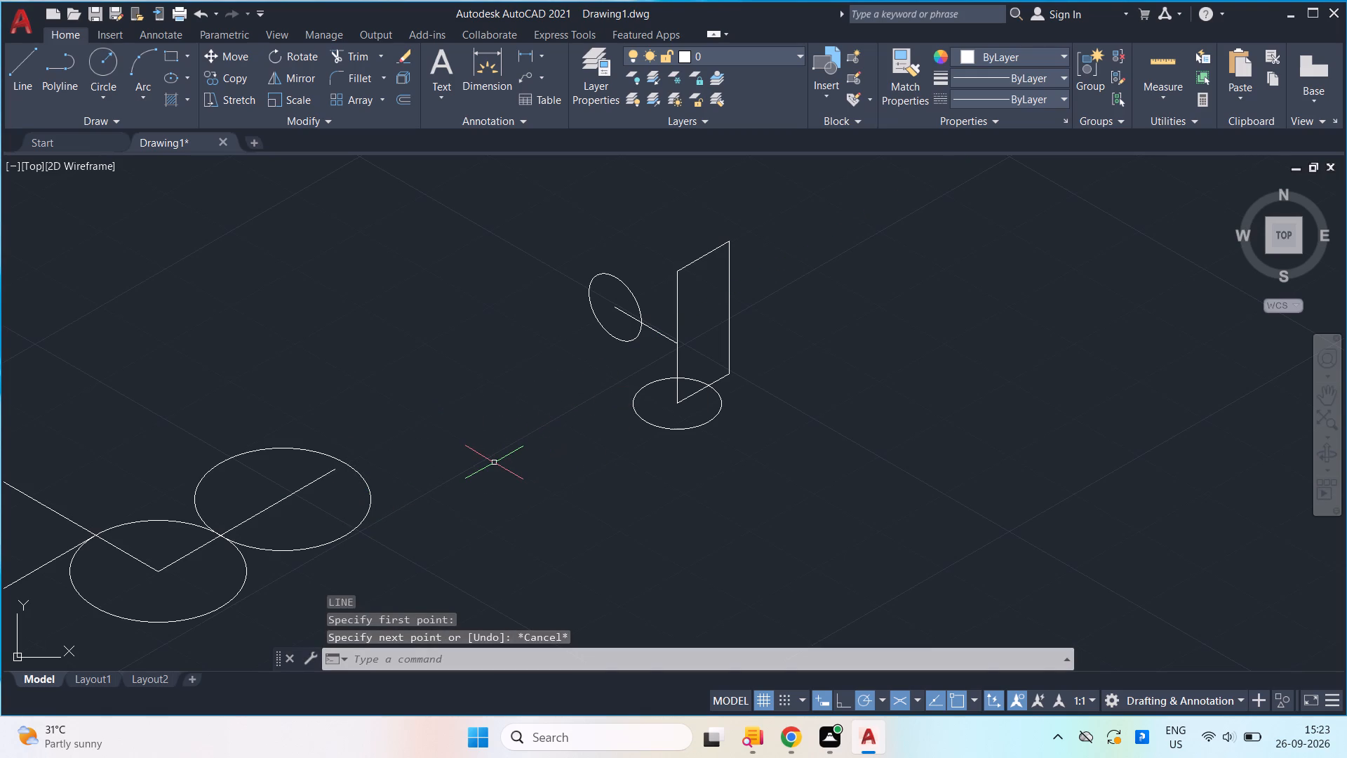
Draw a line at about 330° from the centre of the larger isocircle farther from the plate's corner, extending past its edge.
{"action": "key", "text": "l"}
{"action": "key", "text": "Return"}
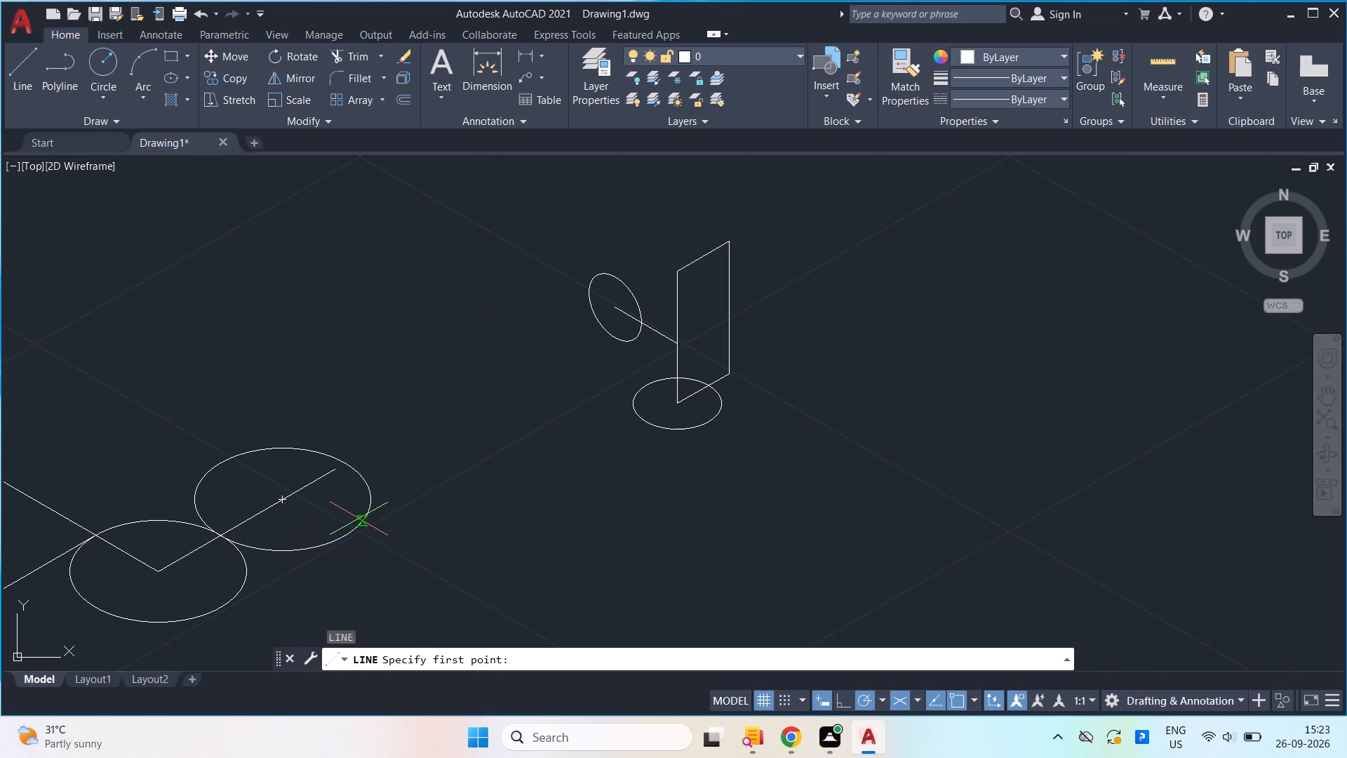
{"action": "left_click", "coordinate": [288, 498]}
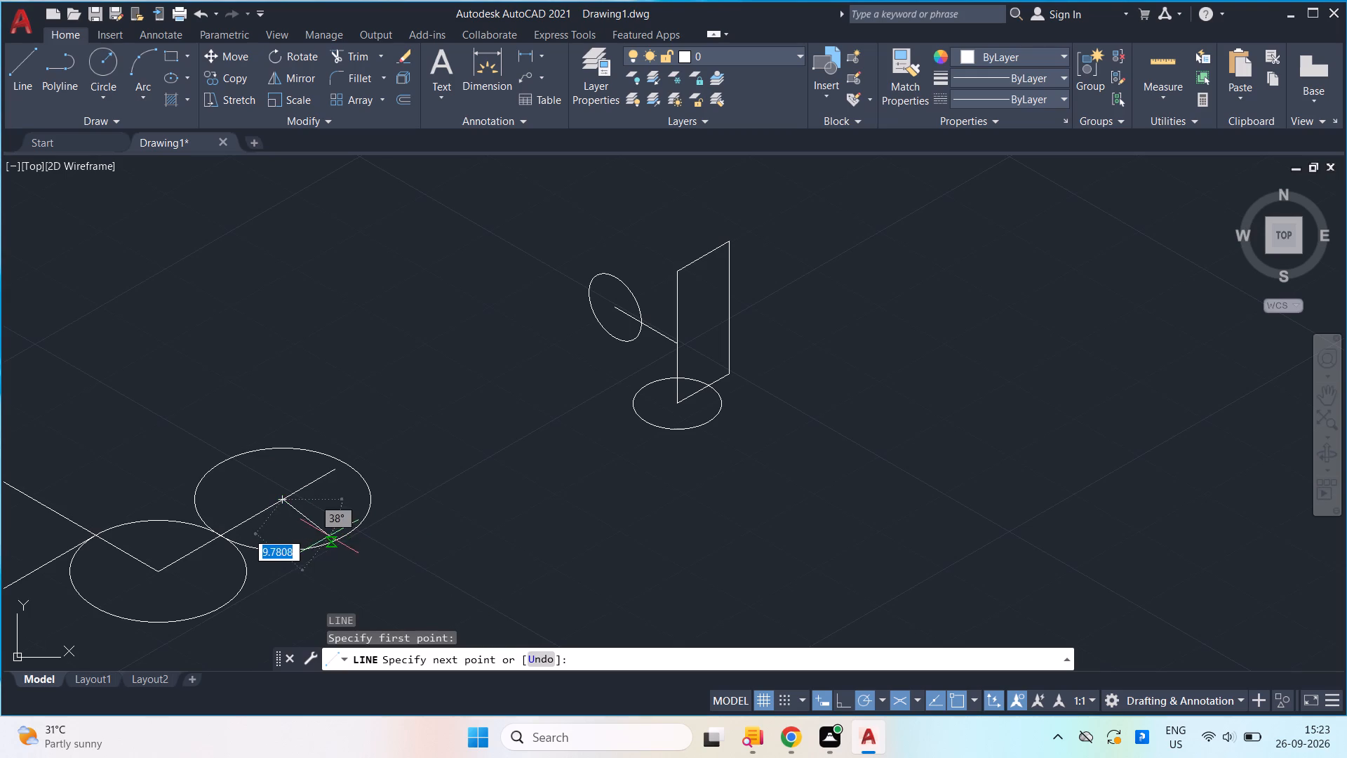
{"action": "left_click", "coordinate": [394, 561]}
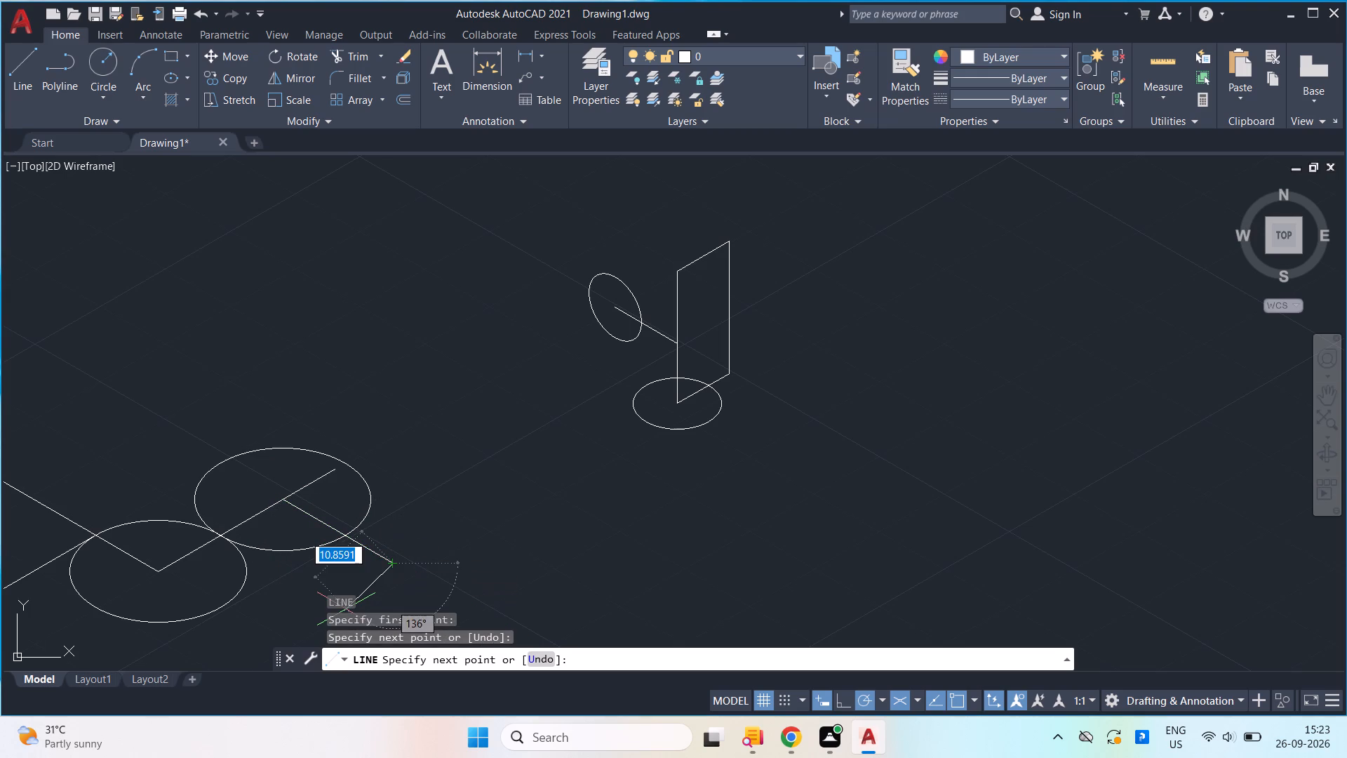
{"action": "key", "text": "v"}
{"action": "key", "text": "Escape"}
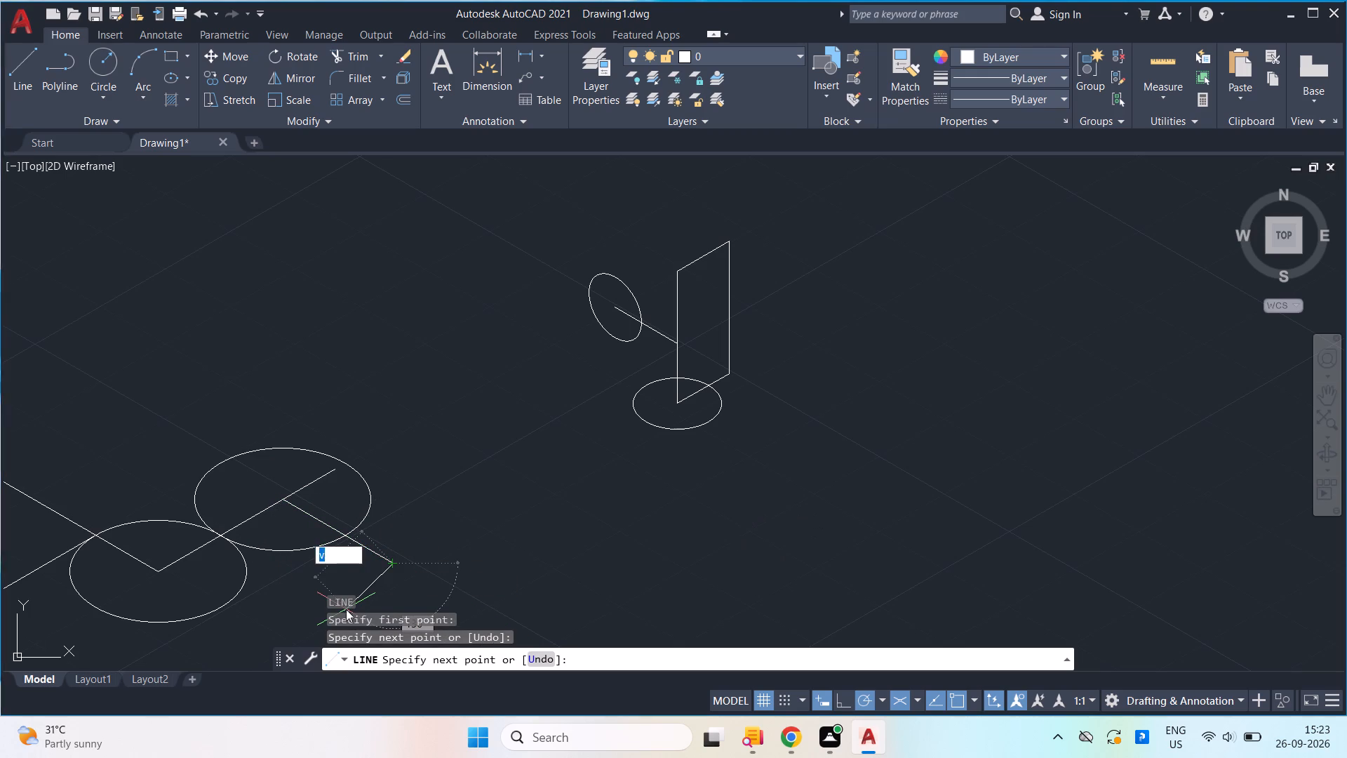
{"action": "key", "text": "Escape"}
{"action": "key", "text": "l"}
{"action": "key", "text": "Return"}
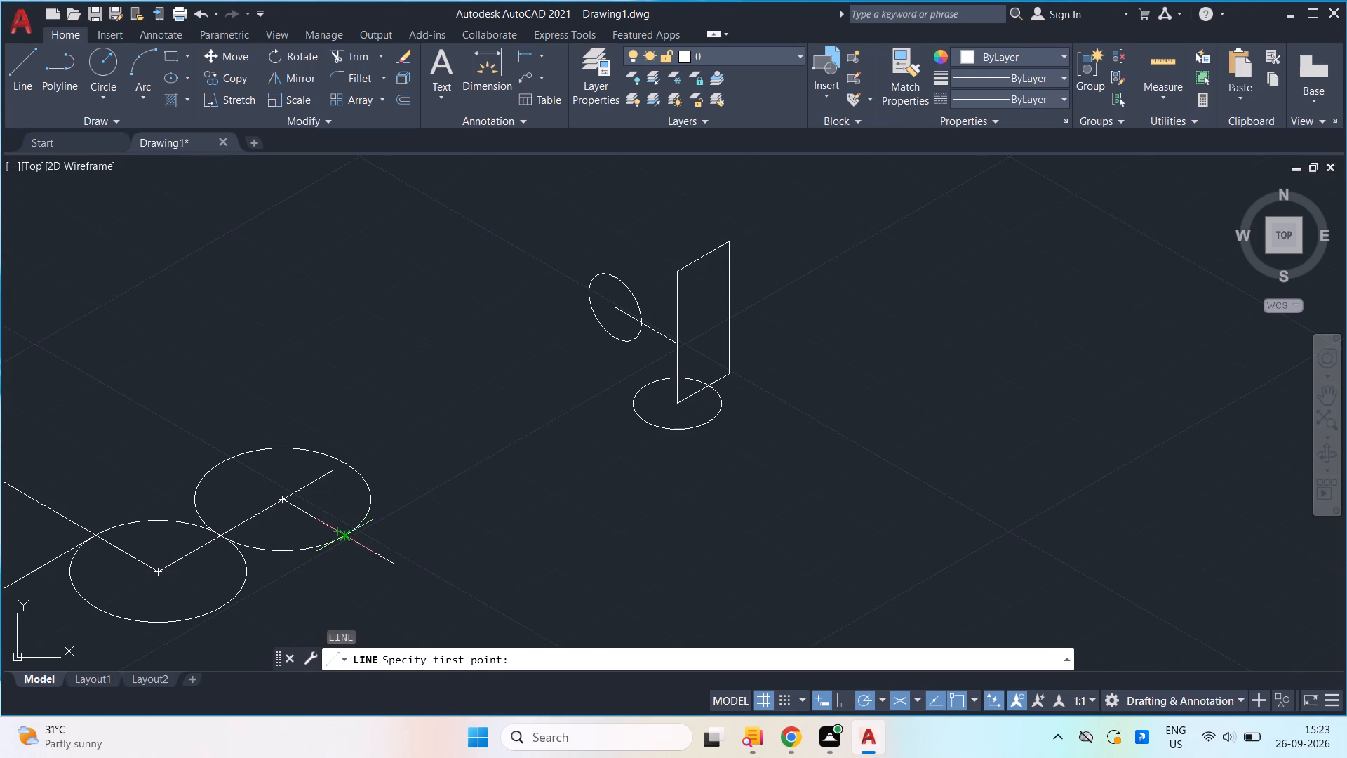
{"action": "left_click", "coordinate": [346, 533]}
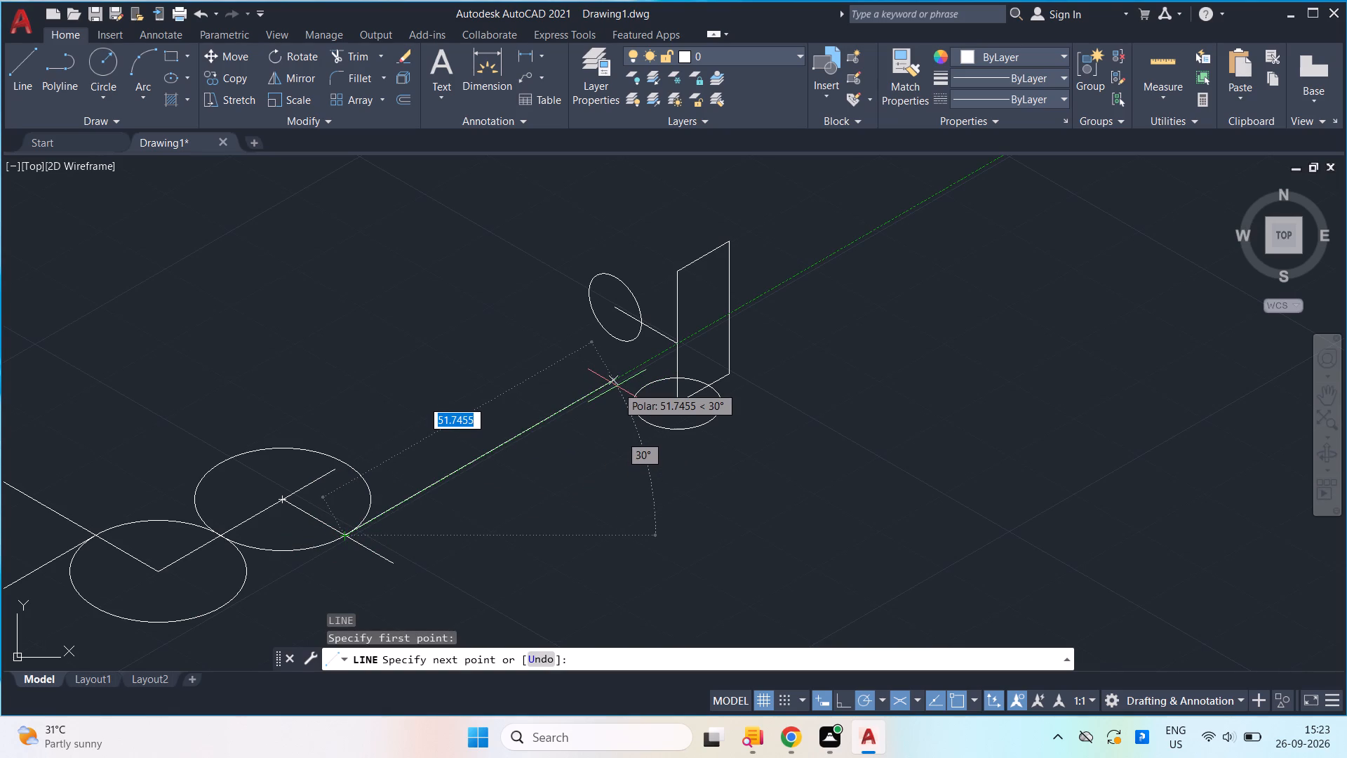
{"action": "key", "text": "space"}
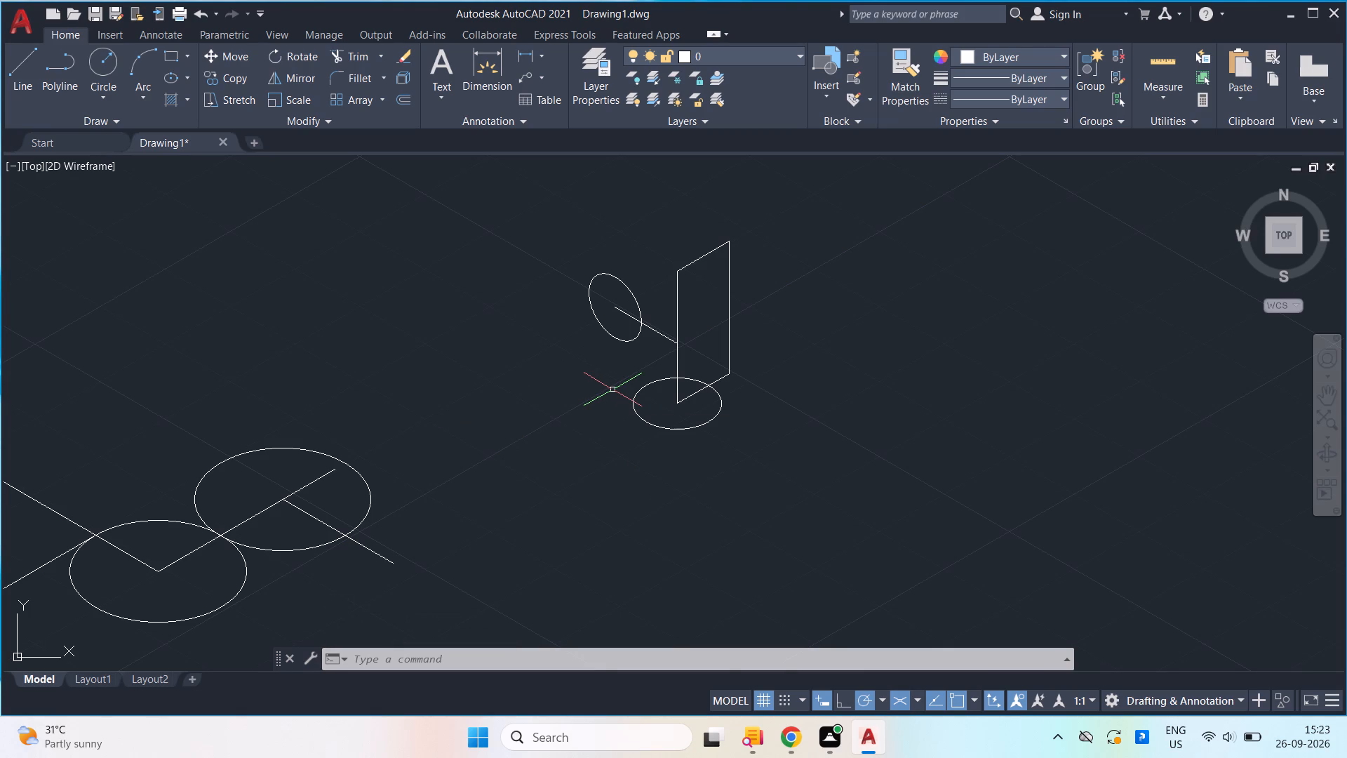
Draw a line about 56 units long from the larger isocircle's crossing with its 330° line to the radius-6 isocircle's near edge.
{"action": "key", "text": "l"}
{"action": "key", "text": "Return"}
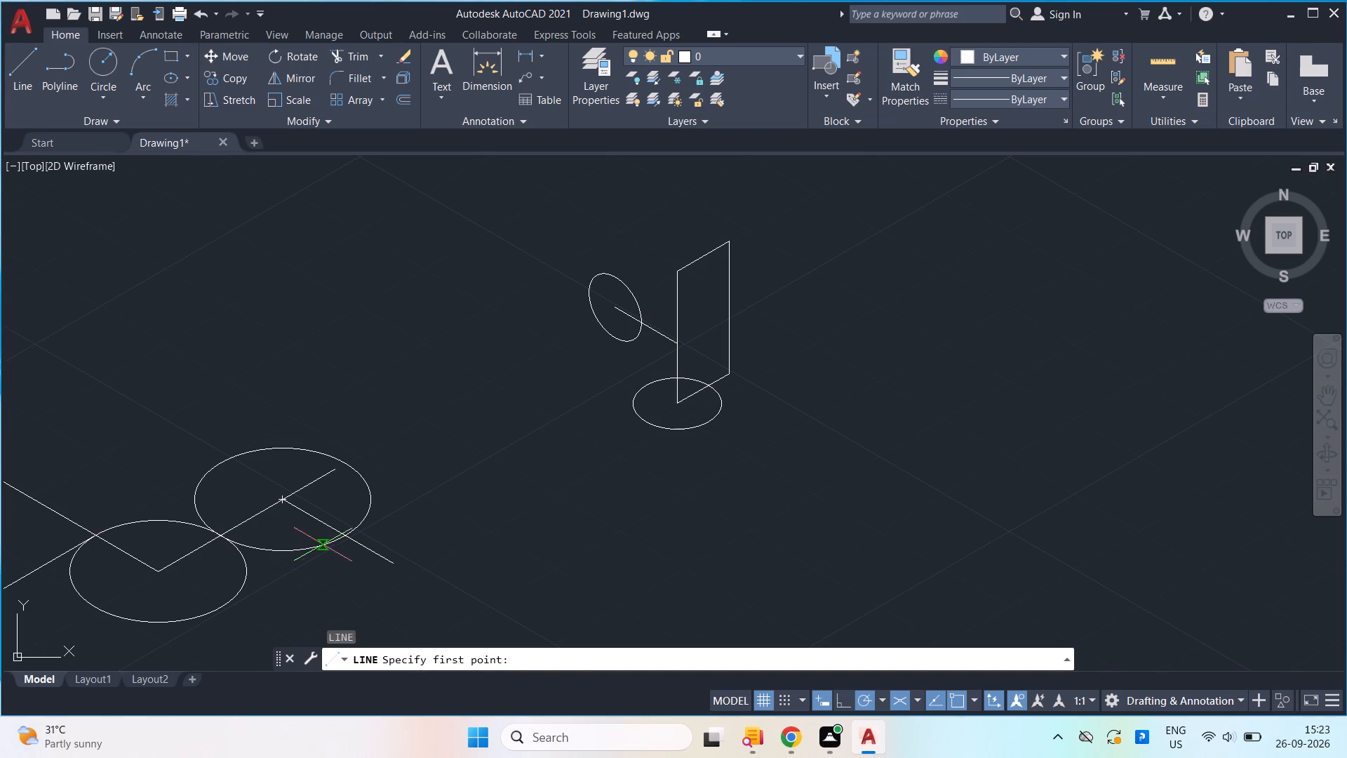
{"action": "left_click", "coordinate": [344, 536]}
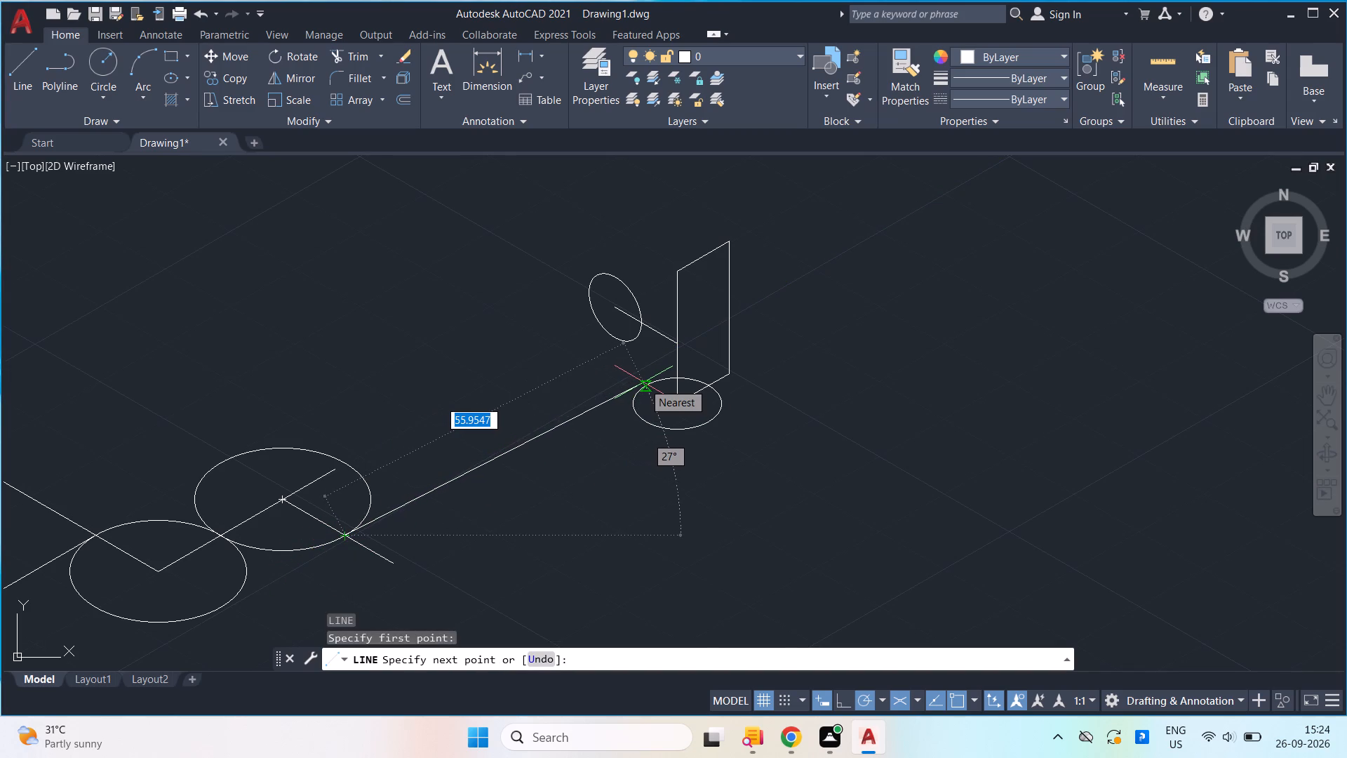
{"action": "scroll", "coordinate": [643, 383], "scroll_direction": "up", "scroll_amount": 2}
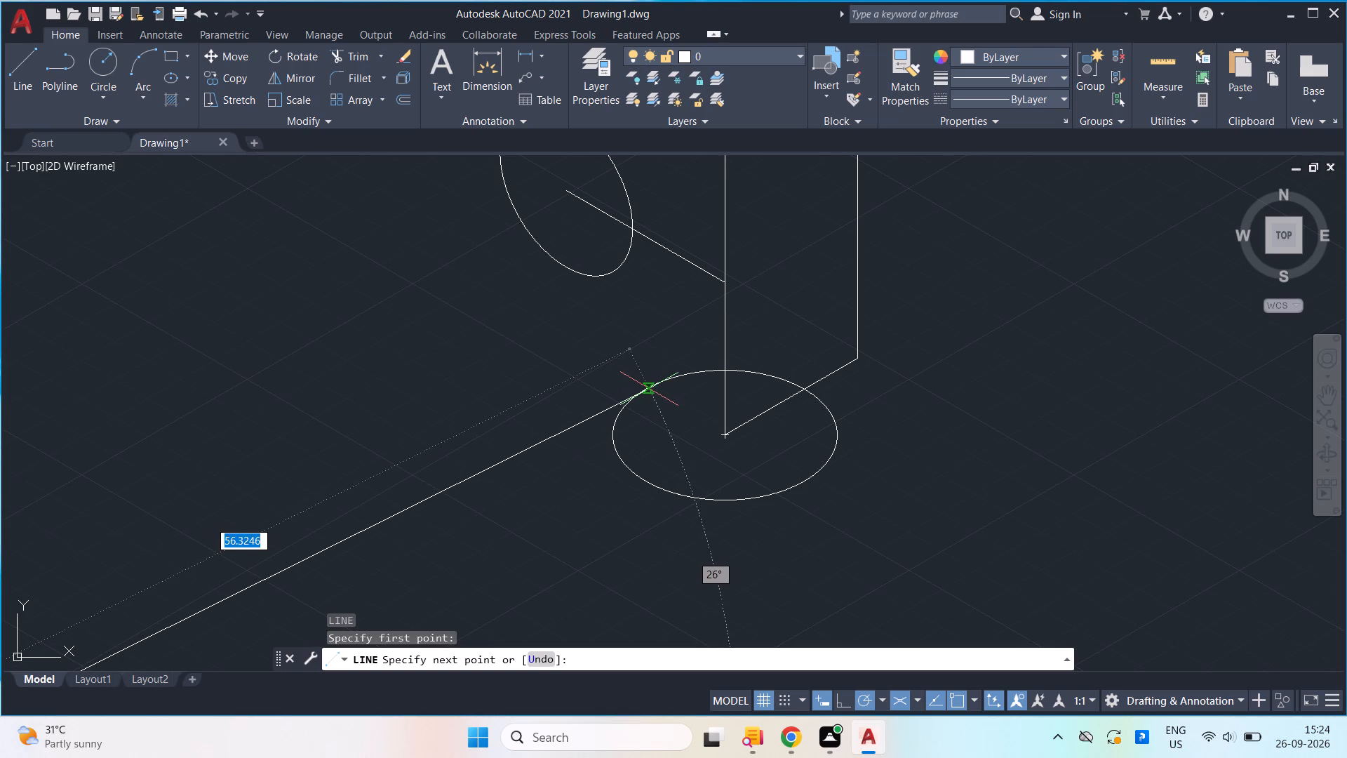
{"action": "left_click", "coordinate": [649, 389]}
{"action": "key", "text": "space"}
Copy the two larger isocircles, the slanted line joining them to the end, and the radius-6 isocircle 10 units straight down.
{"action": "scroll", "coordinate": [530, 534], "scroll_direction": "down", "scroll_amount": 3}
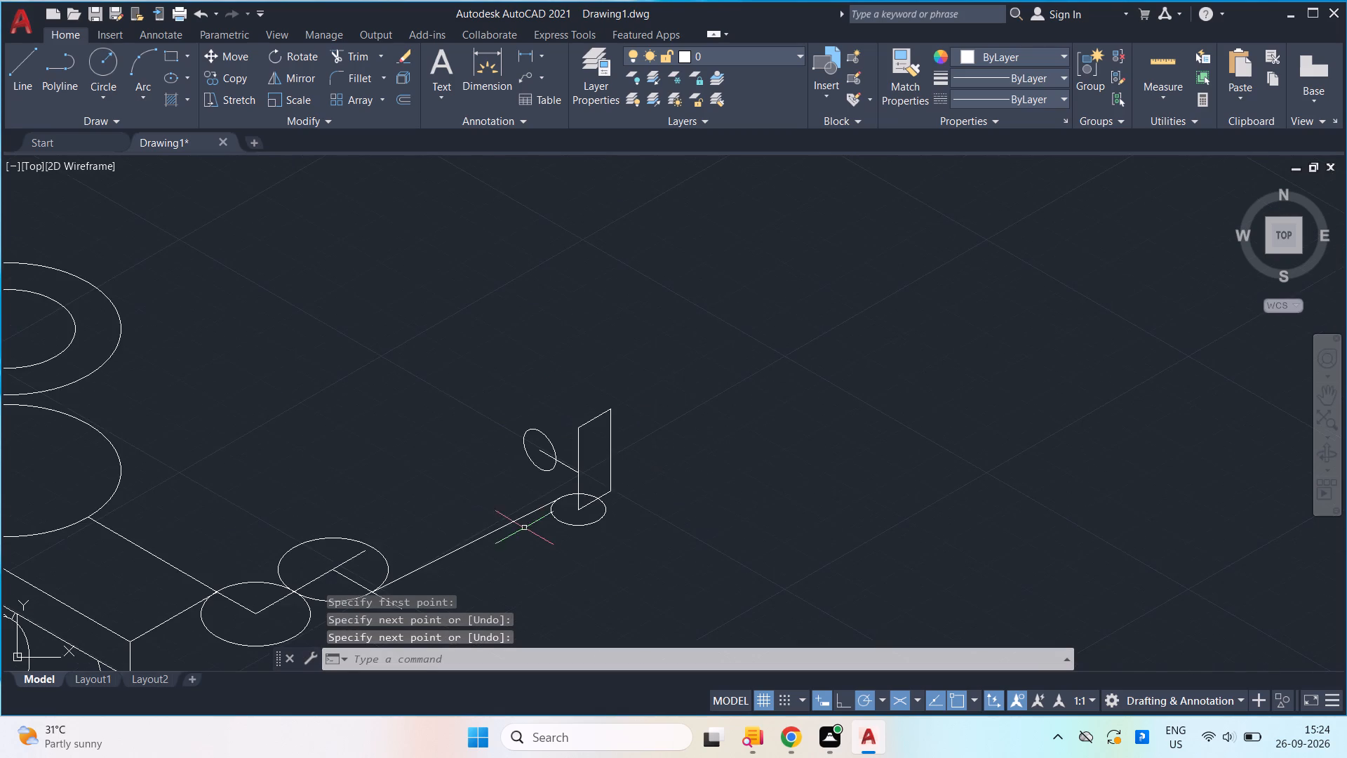
{"action": "middle_click_drag", "start_coordinate": [523, 526], "coordinate": [594, 338]}
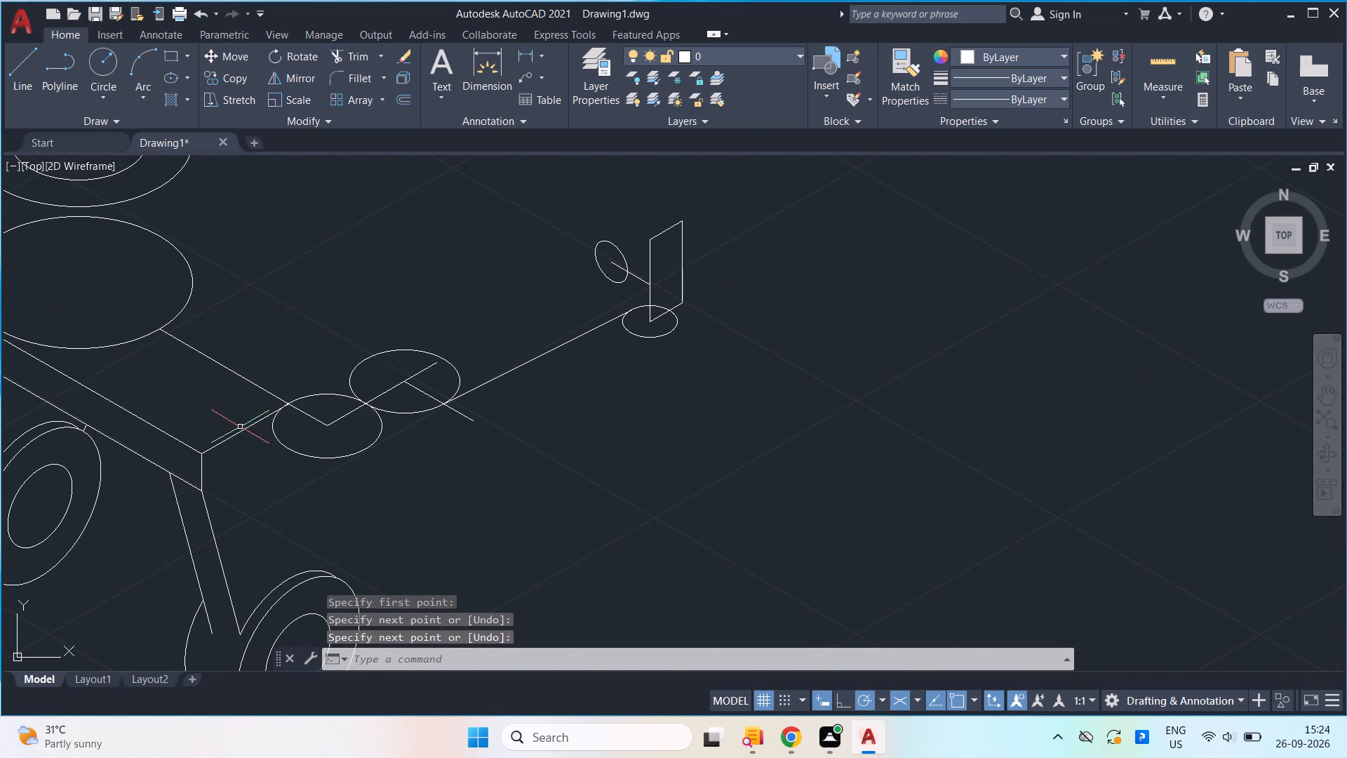
{"action": "left_click", "coordinate": [311, 397]}
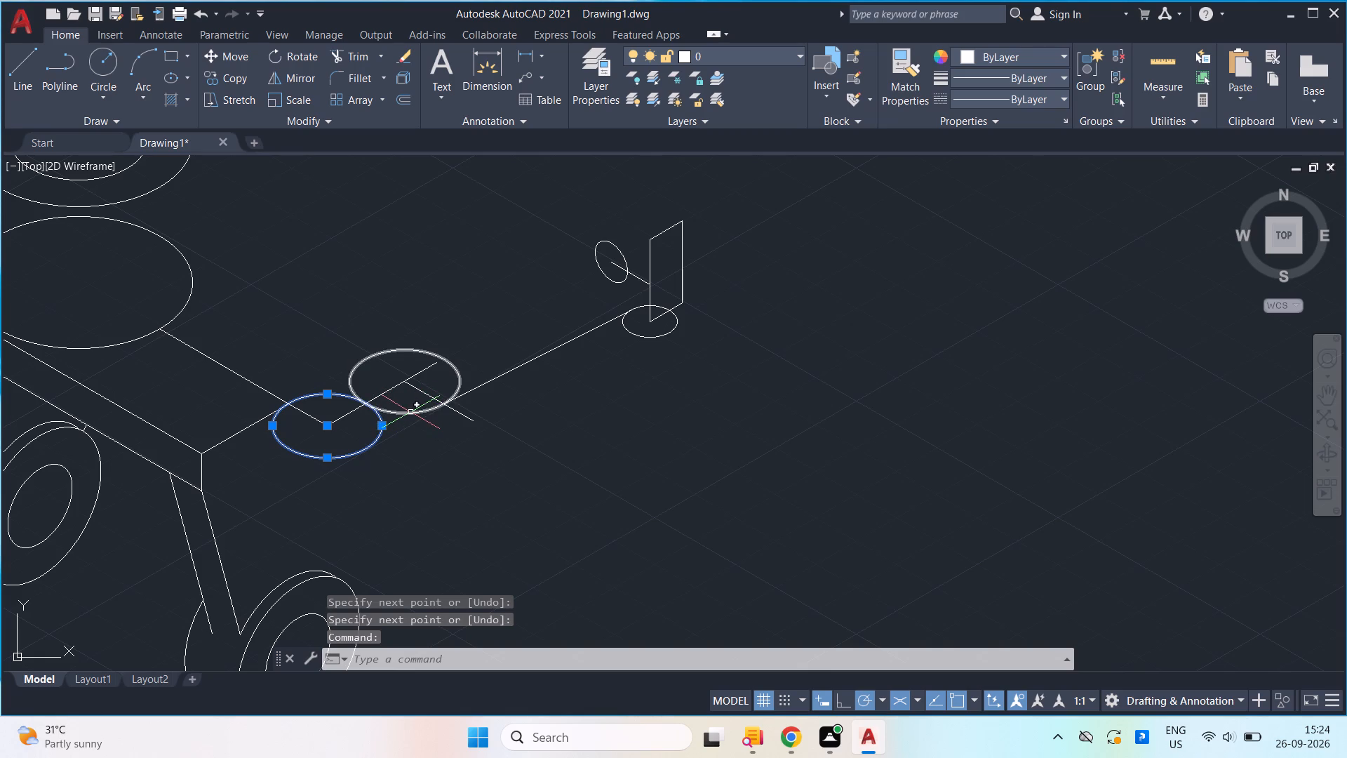
{"action": "left_click", "coordinate": [410, 412]}
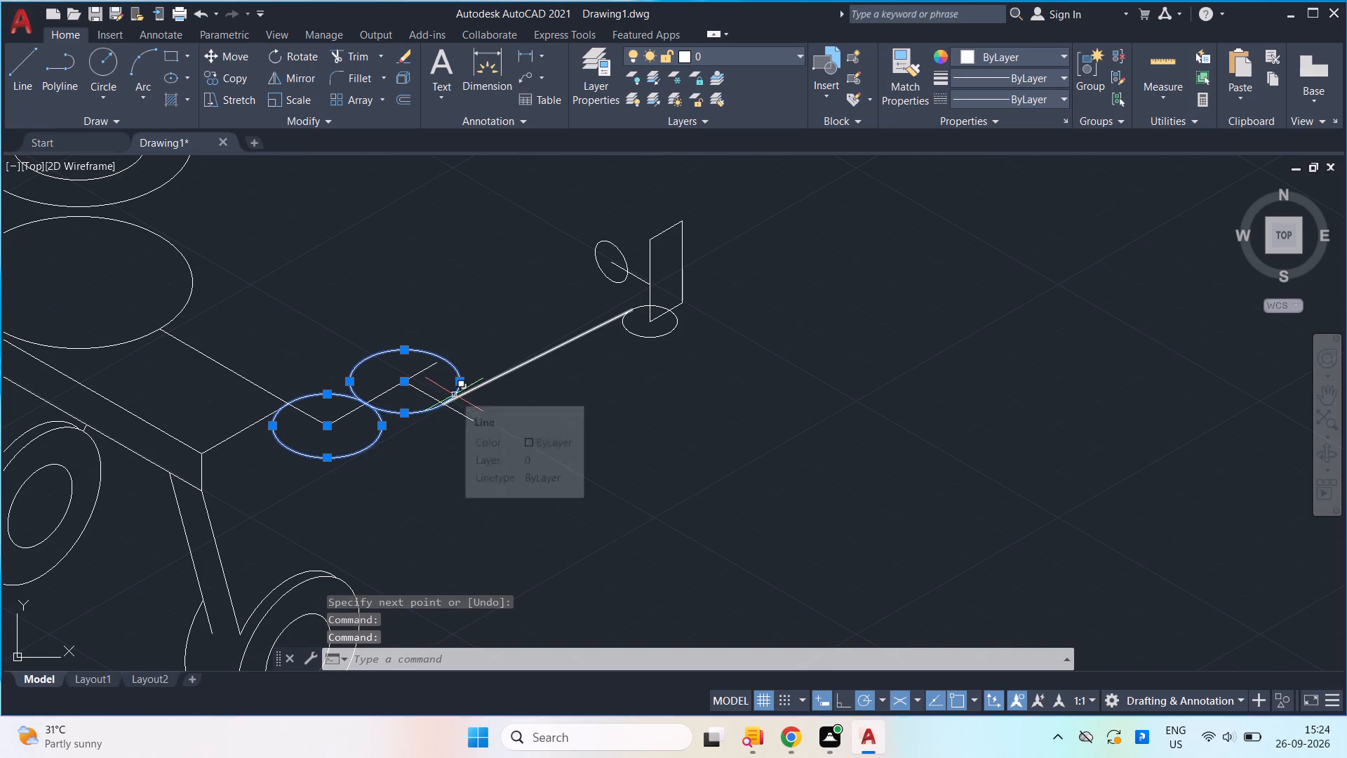
{"action": "left_click", "coordinate": [487, 381]}
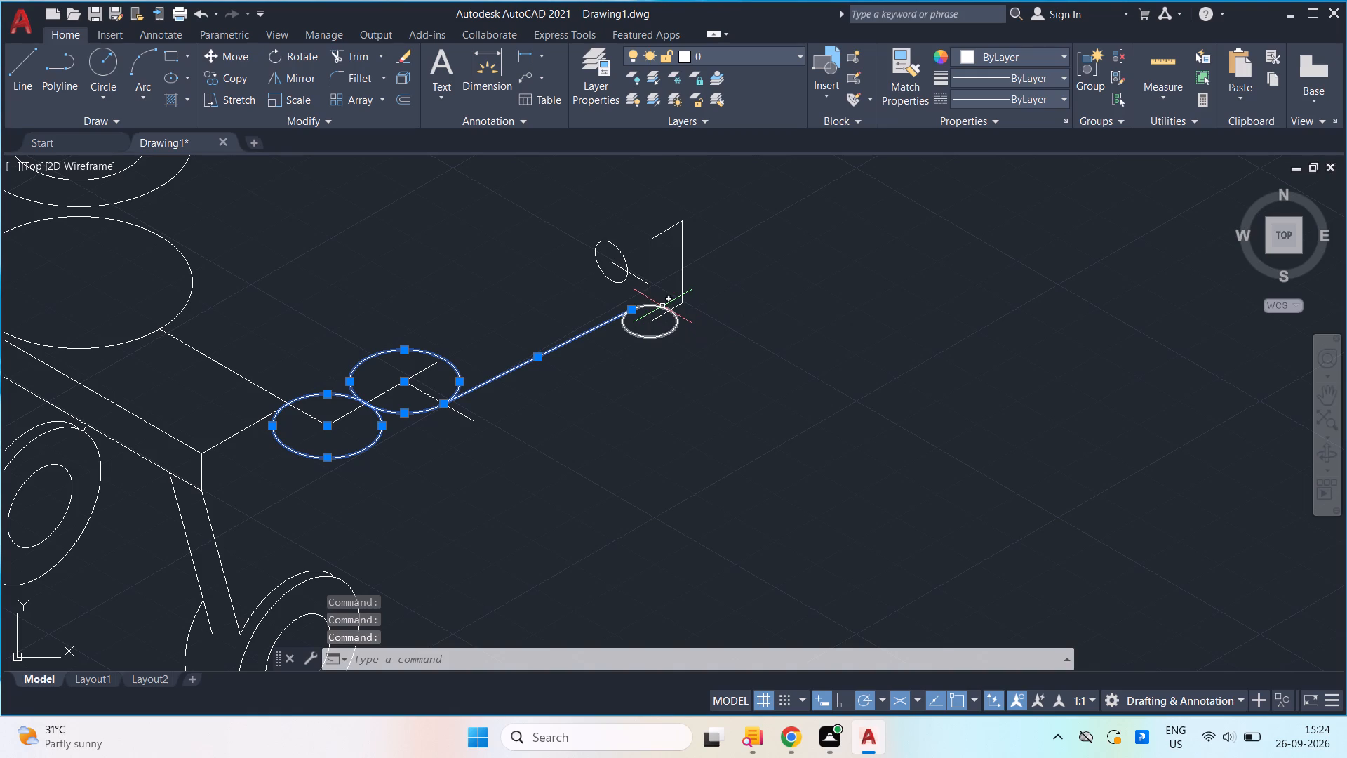
{"action": "scroll", "coordinate": [657, 308], "scroll_direction": "up", "scroll_amount": 2}
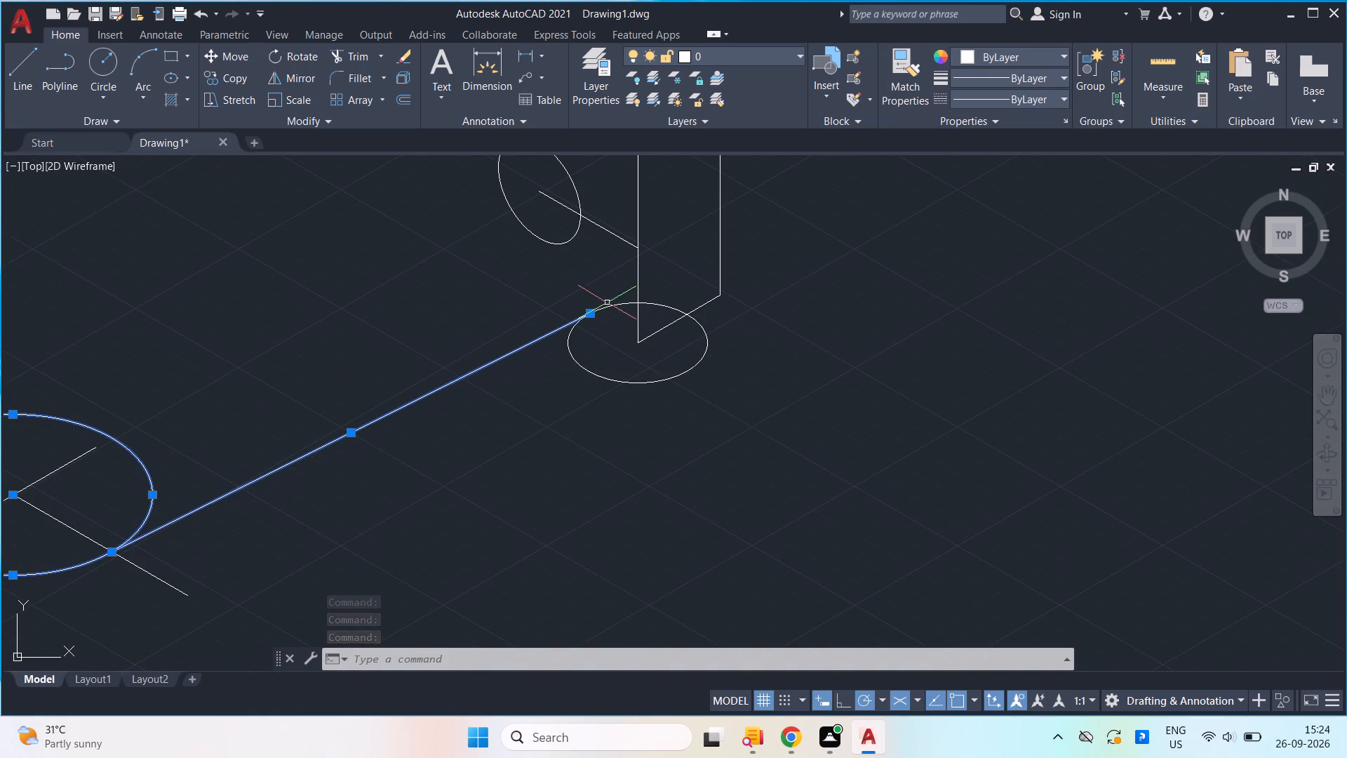
{"action": "left_click", "coordinate": [612, 302]}
{"action": "scroll", "coordinate": [604, 311], "scroll_direction": "down", "scroll_amount": 2}
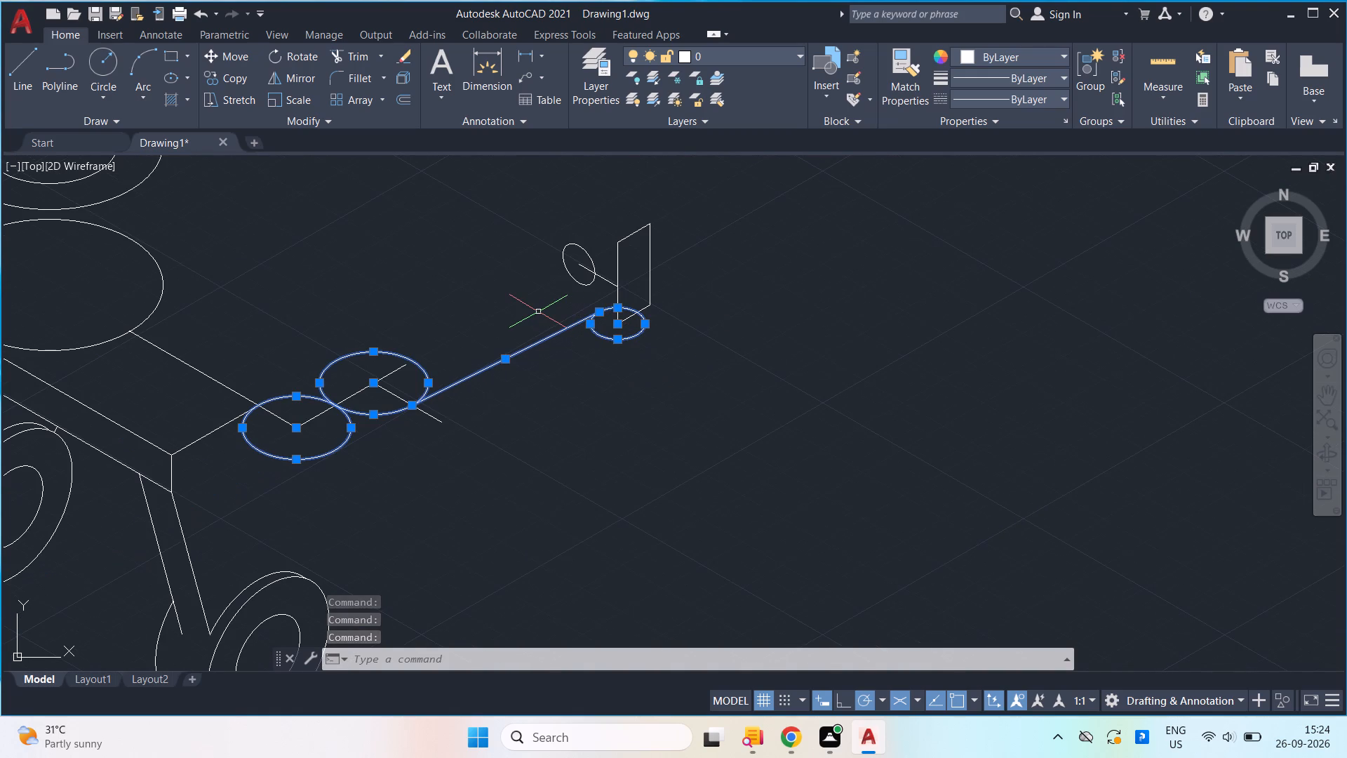
{"action": "type", "text": "co"}
{"action": "key", "text": "Return"}
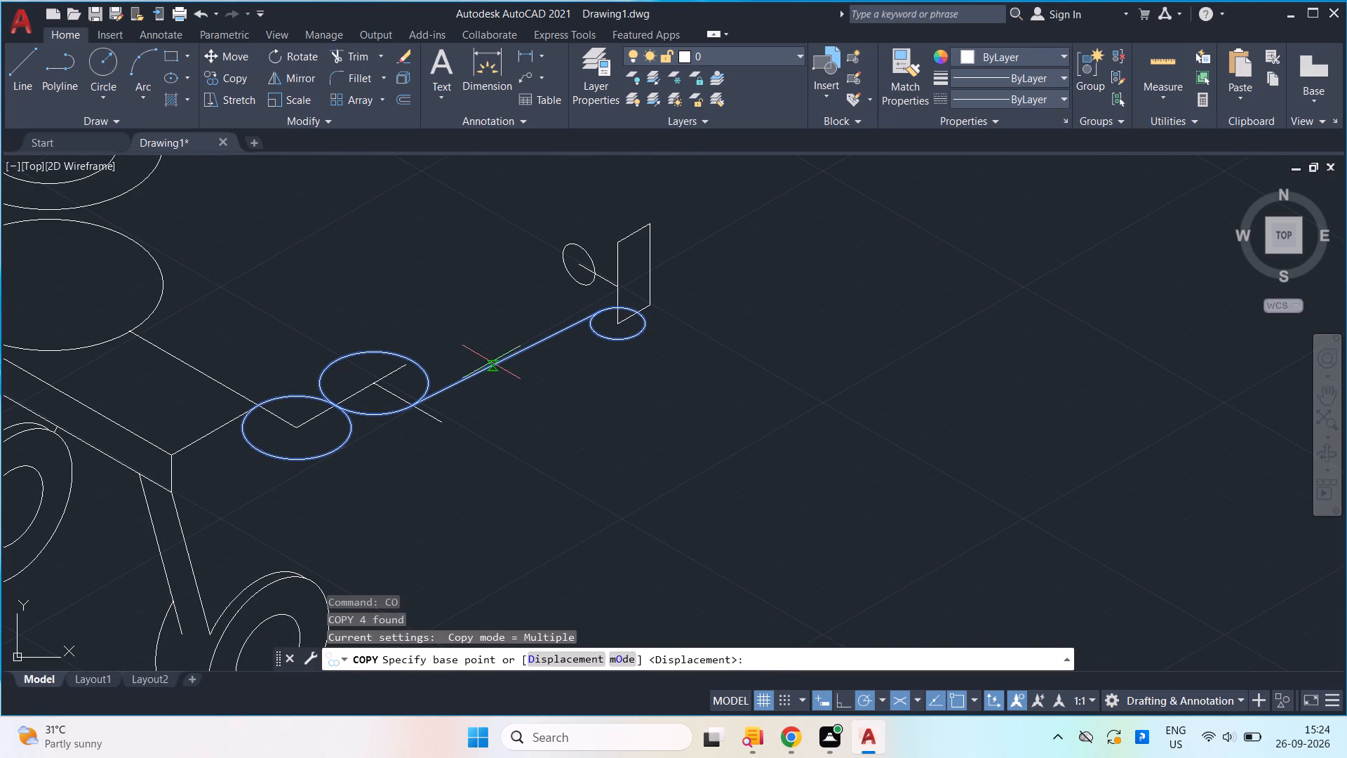
{"action": "left_click", "coordinate": [493, 365]}
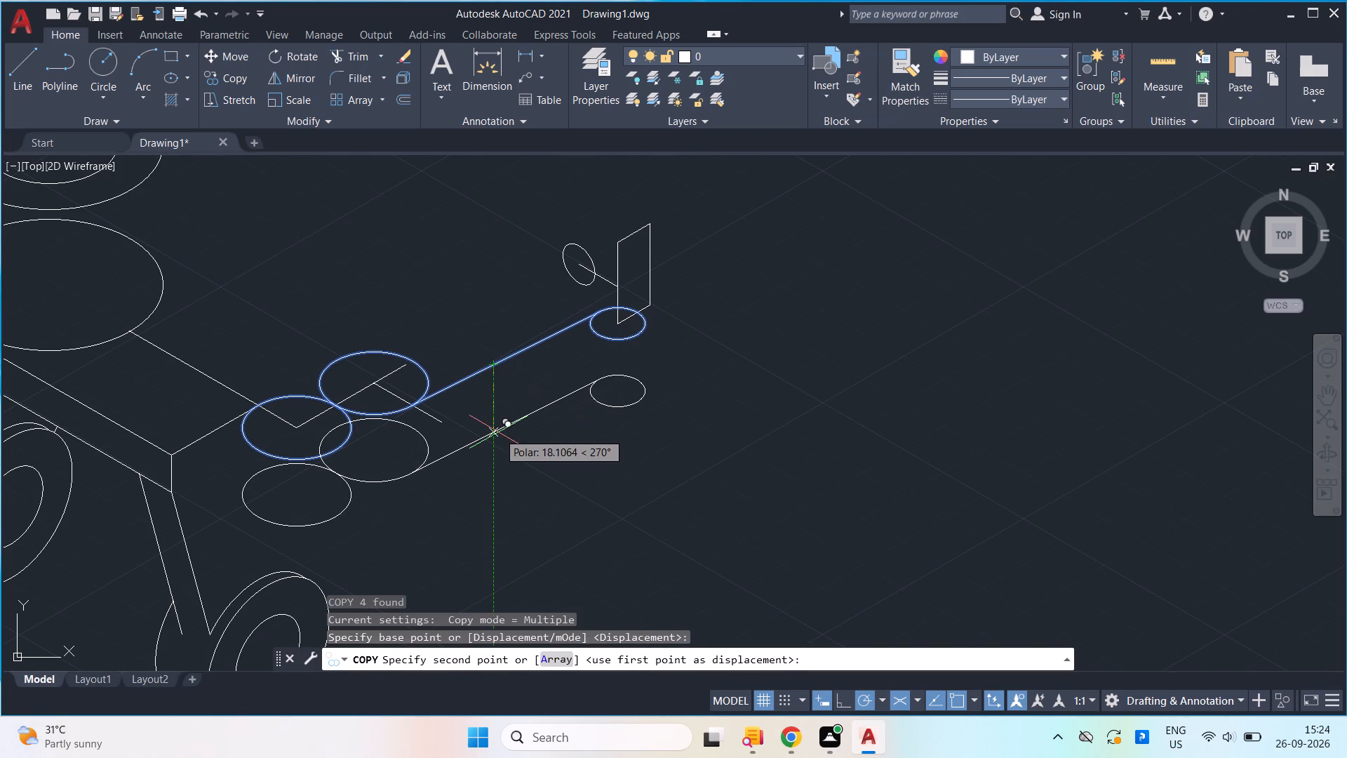
{"action": "type", "text": "10"}
{"action": "key", "text": "Return"}
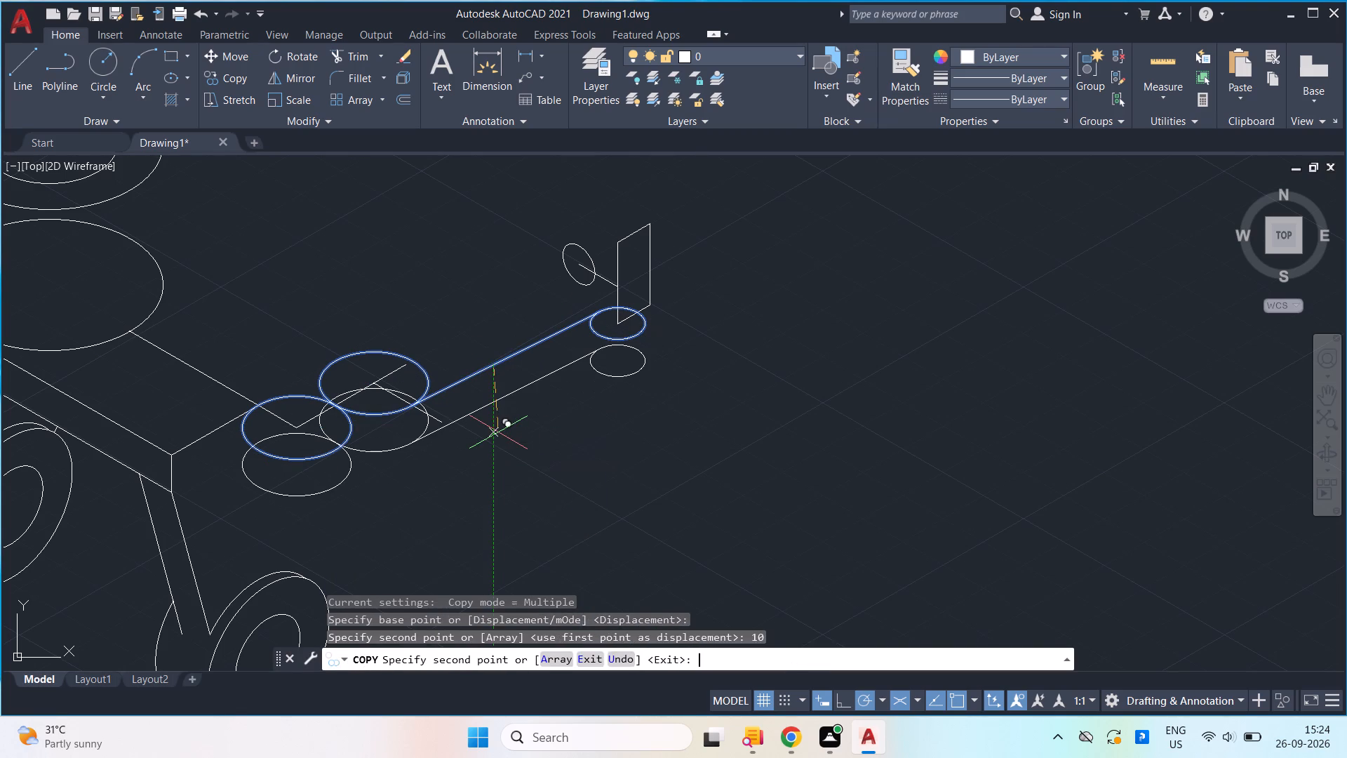
{"action": "key", "text": "Return"}
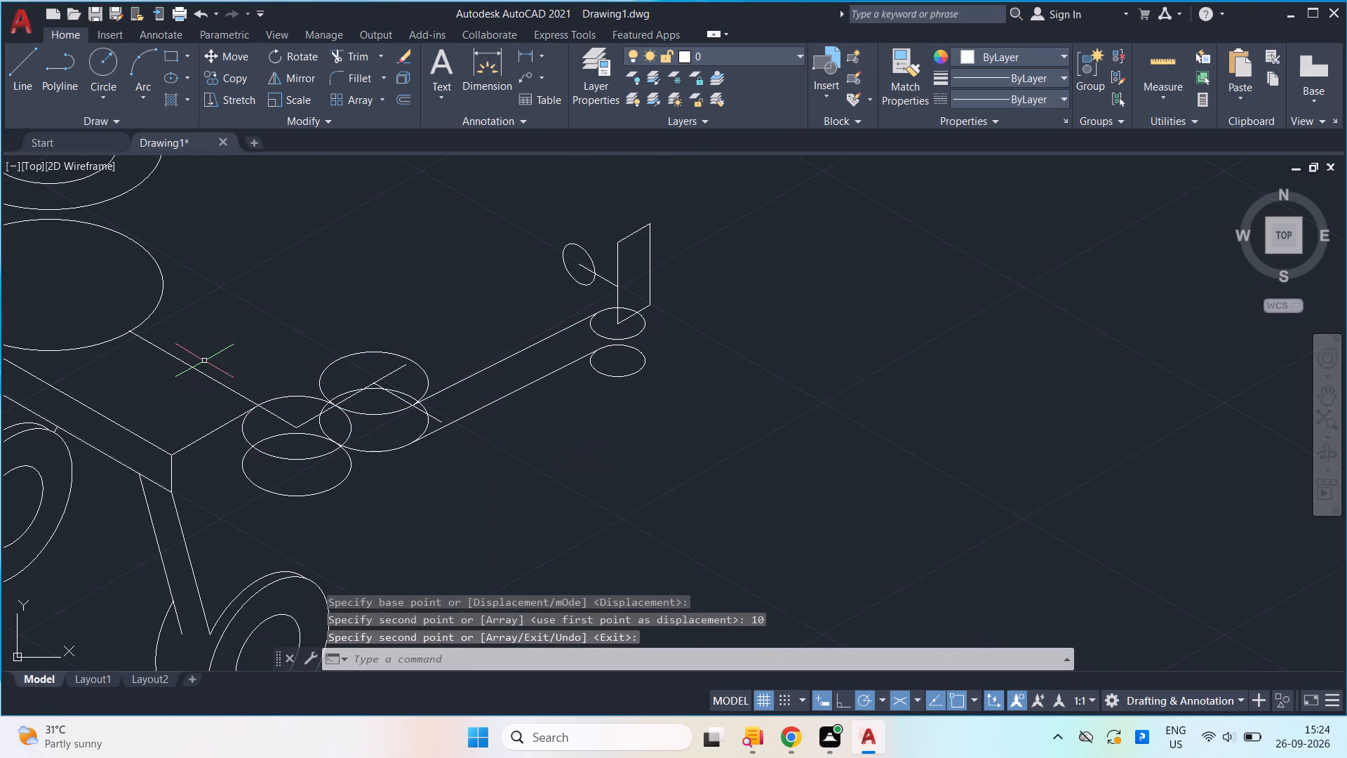
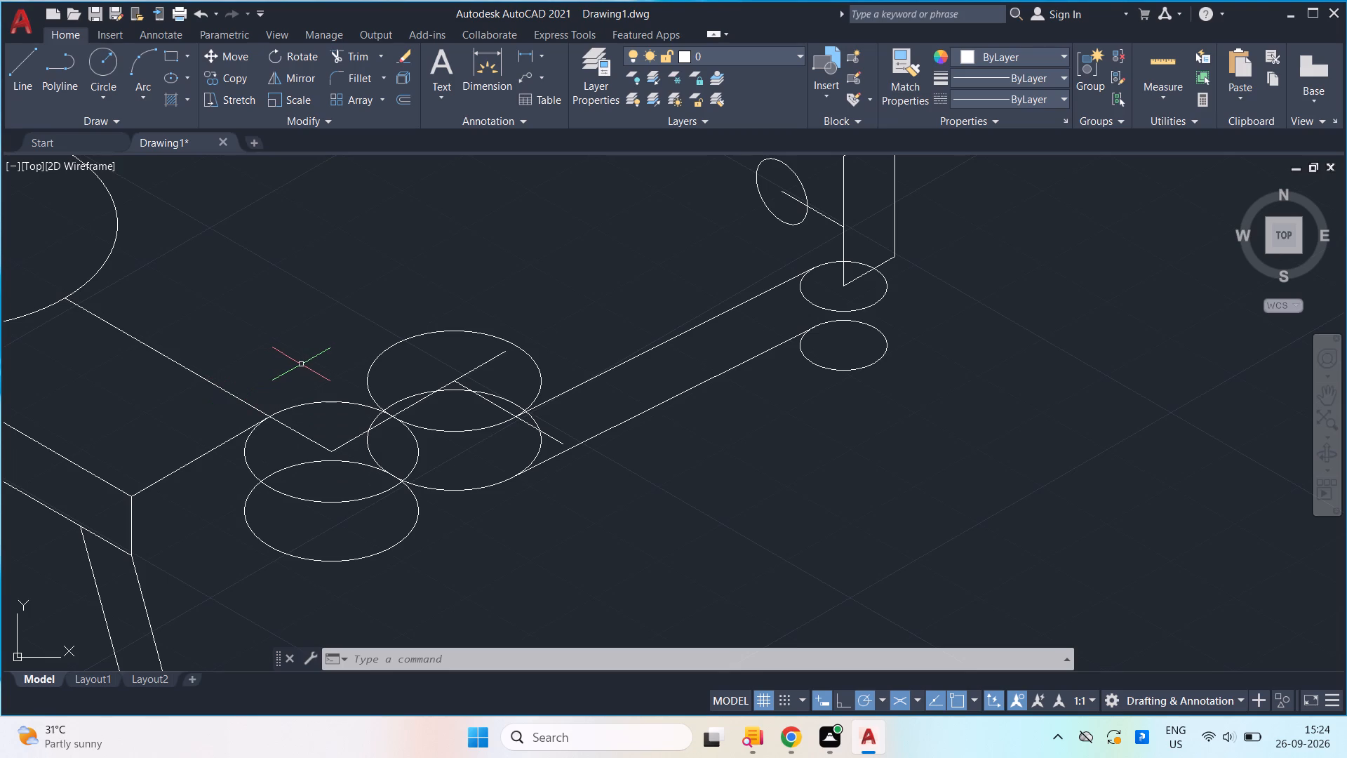
Trim the upper isocircle nearest the plate's corner to its top arc and remove the construction lines meeting at its centre.
{"action": "type", "text": "tr"}
{"action": "key", "text": "Return"}
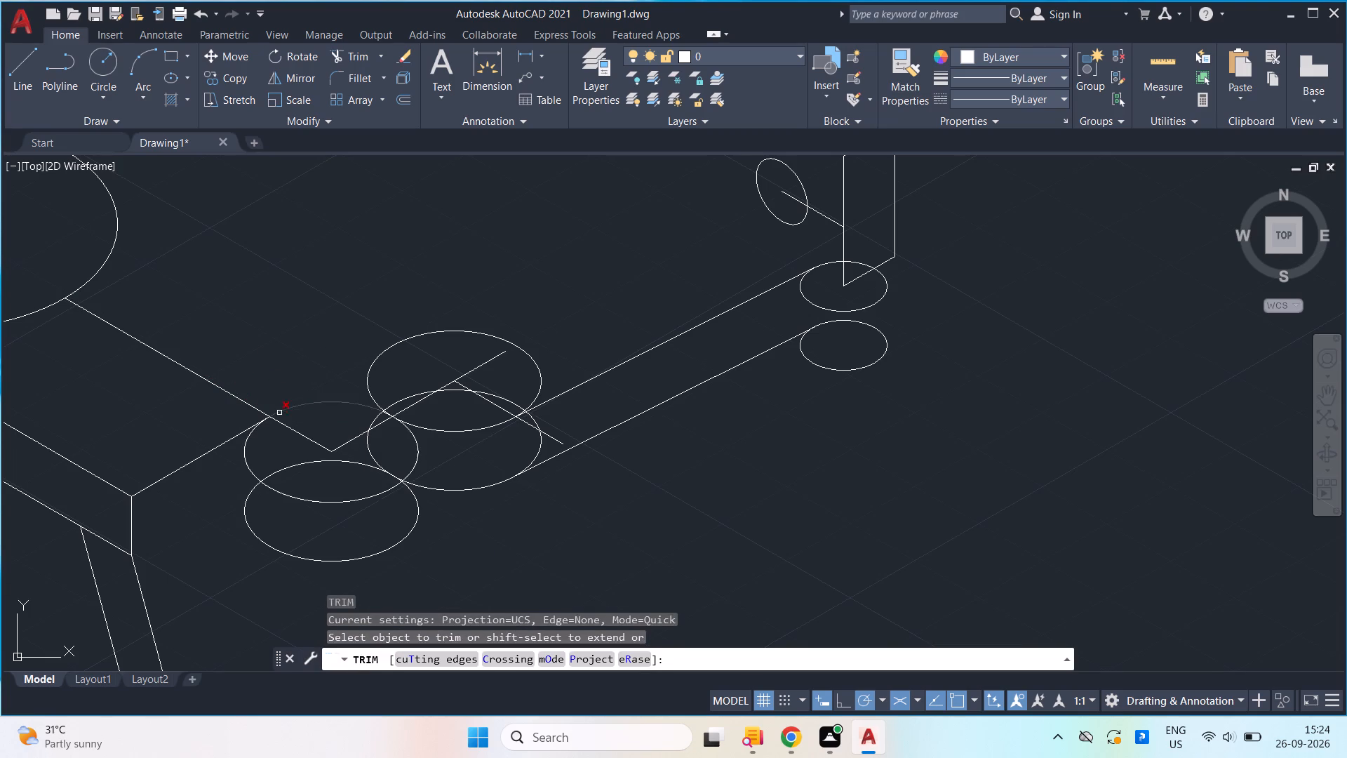
{"action": "left_click_drag", "start_coordinate": [263, 464], "coordinate": [239, 491]}
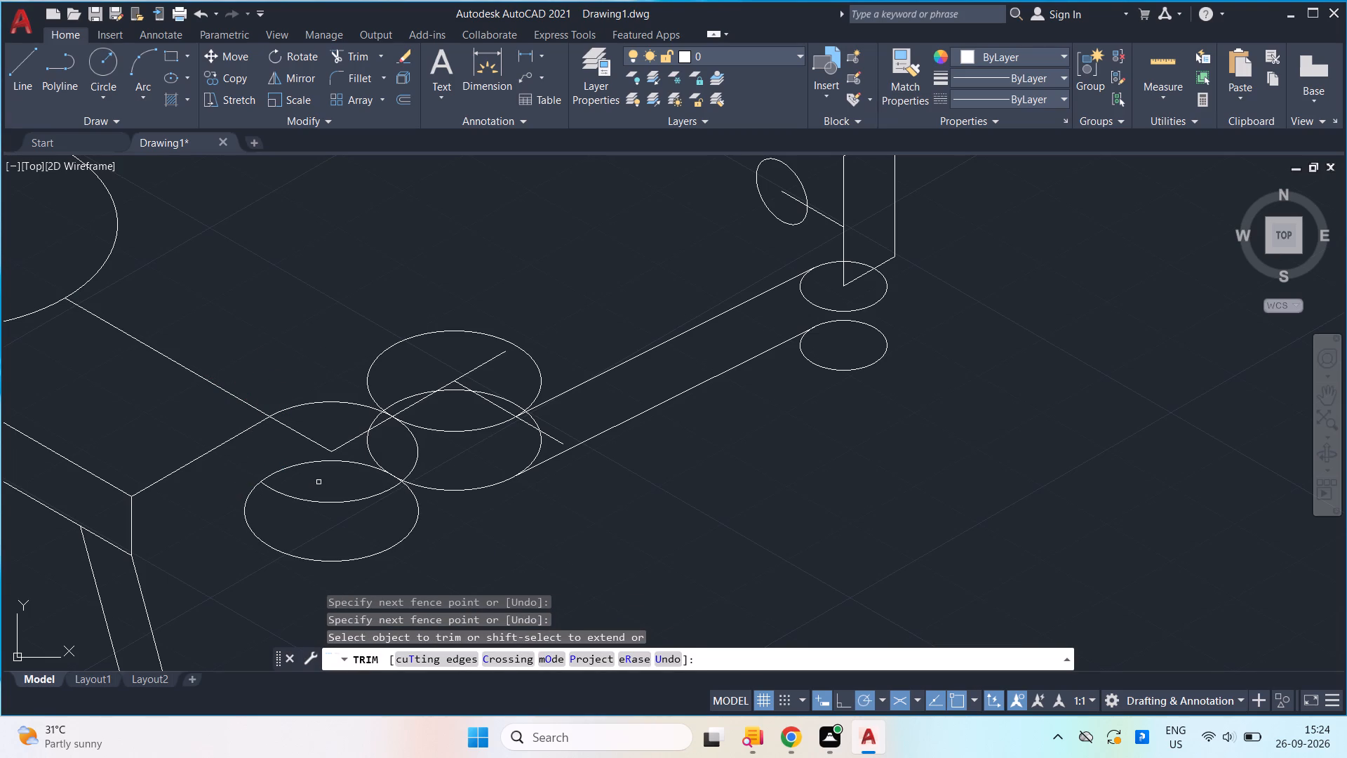
{"action": "left_click_drag", "start_coordinate": [319, 481], "coordinate": [327, 528]}
{"action": "left_click_drag", "start_coordinate": [387, 446], "coordinate": [436, 457]}
{"action": "left_click_drag", "start_coordinate": [350, 444], "coordinate": [339, 437]}
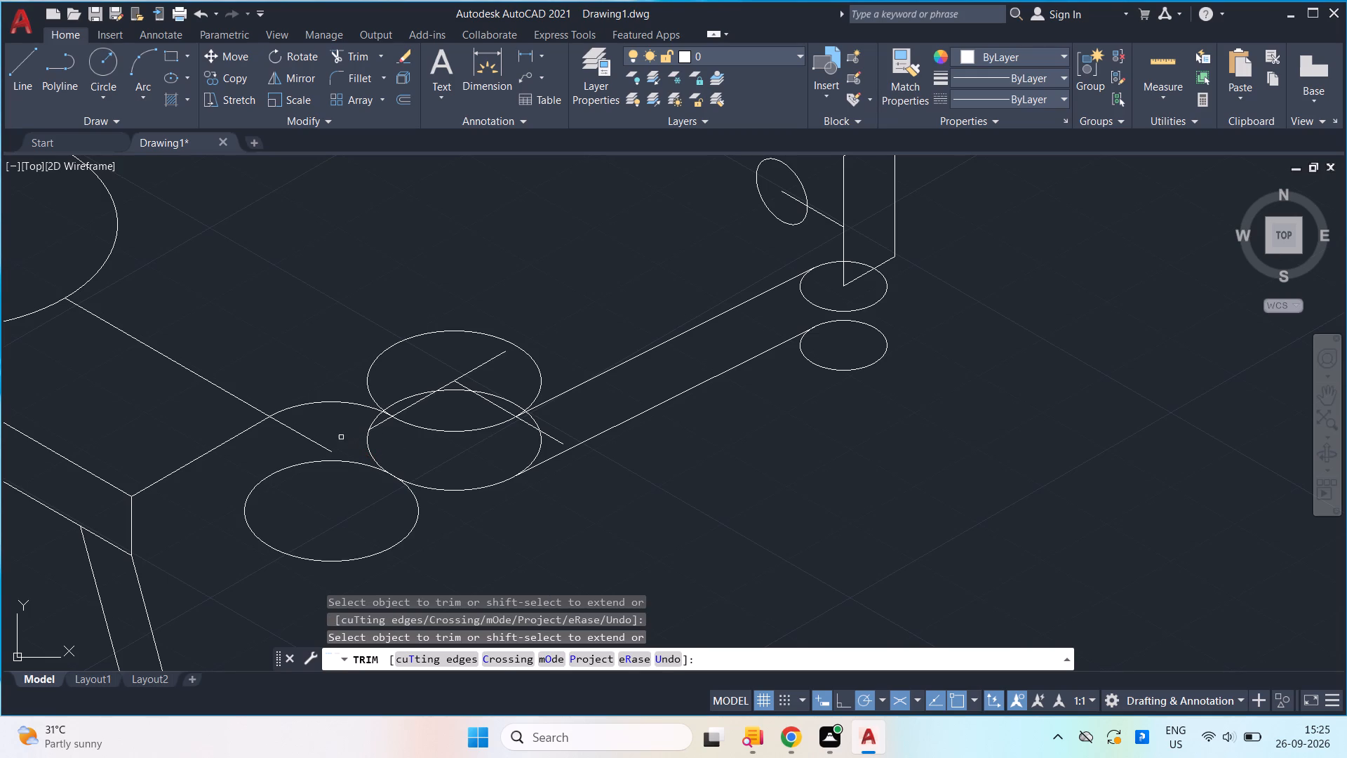
{"action": "left_click_drag", "start_coordinate": [339, 437], "coordinate": [287, 467]}
Trim the second pair of larger isocircles to their lower arcs, removing the overlapping arcs and construction lines around them.
{"action": "left_click_drag", "start_coordinate": [358, 423], "coordinate": [390, 453]}
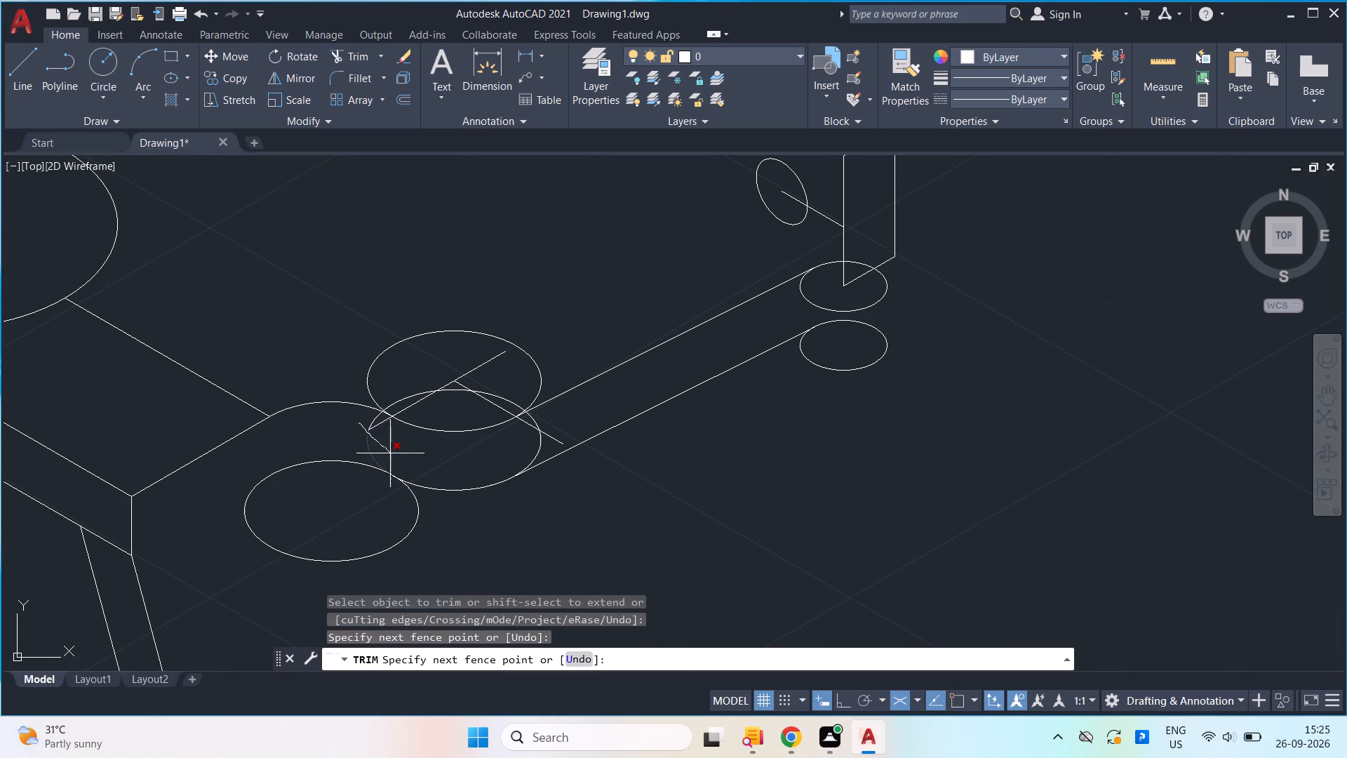
{"action": "left_click_drag", "start_coordinate": [390, 453], "coordinate": [390, 453]}
{"action": "left_click_drag", "start_coordinate": [386, 388], "coordinate": [420, 409]}
{"action": "left_click_drag", "start_coordinate": [420, 409], "coordinate": [390, 365]}
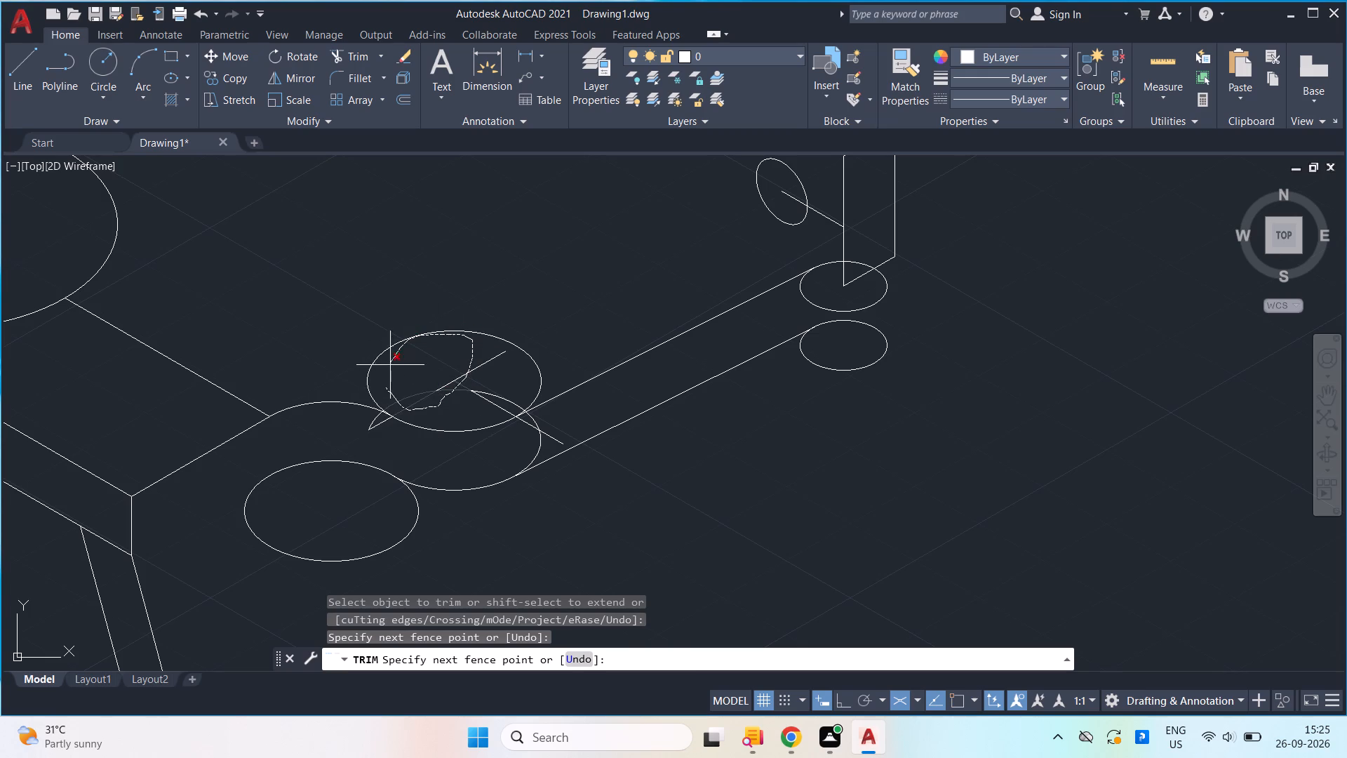
{"action": "left_click_drag", "start_coordinate": [390, 365], "coordinate": [592, 327]}
{"action": "left_click_drag", "start_coordinate": [535, 361], "coordinate": [466, 415]}
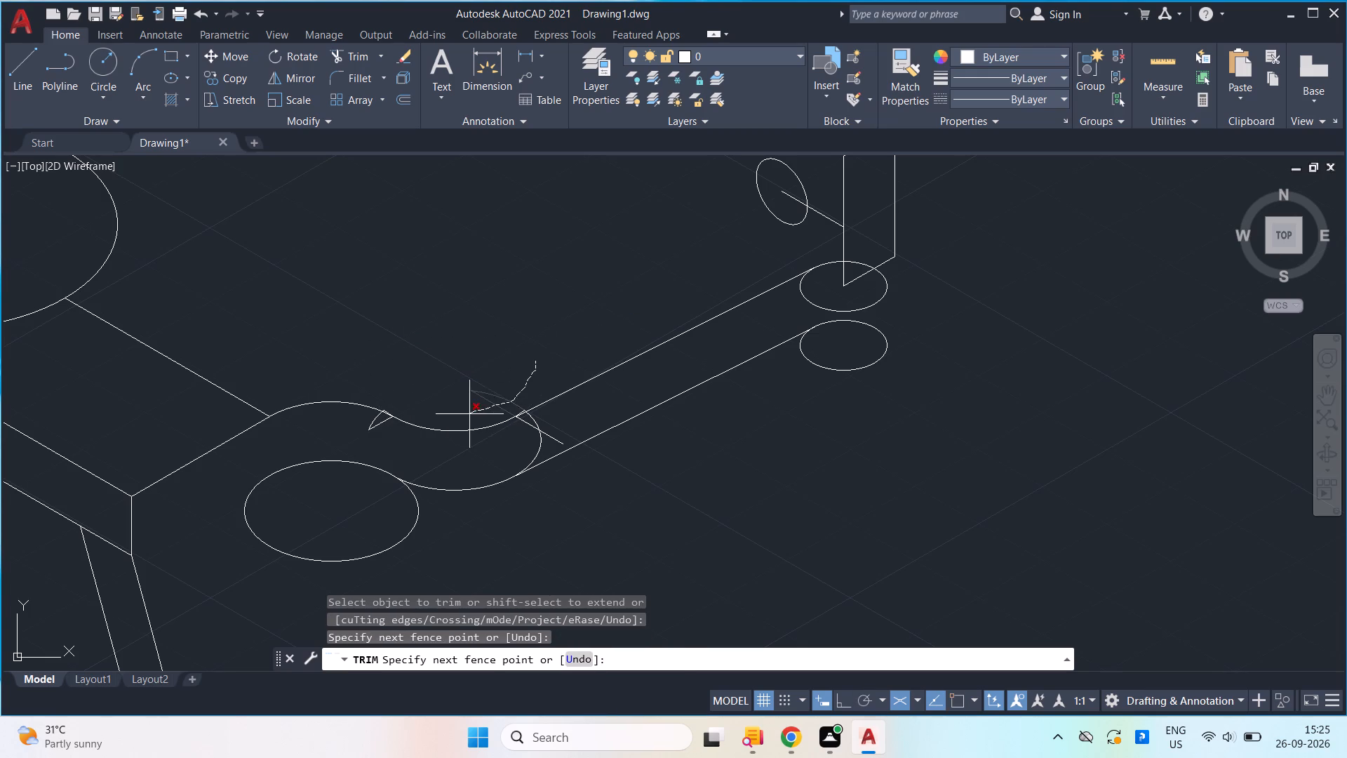
{"action": "left_click_drag", "start_coordinate": [466, 415], "coordinate": [464, 415]}
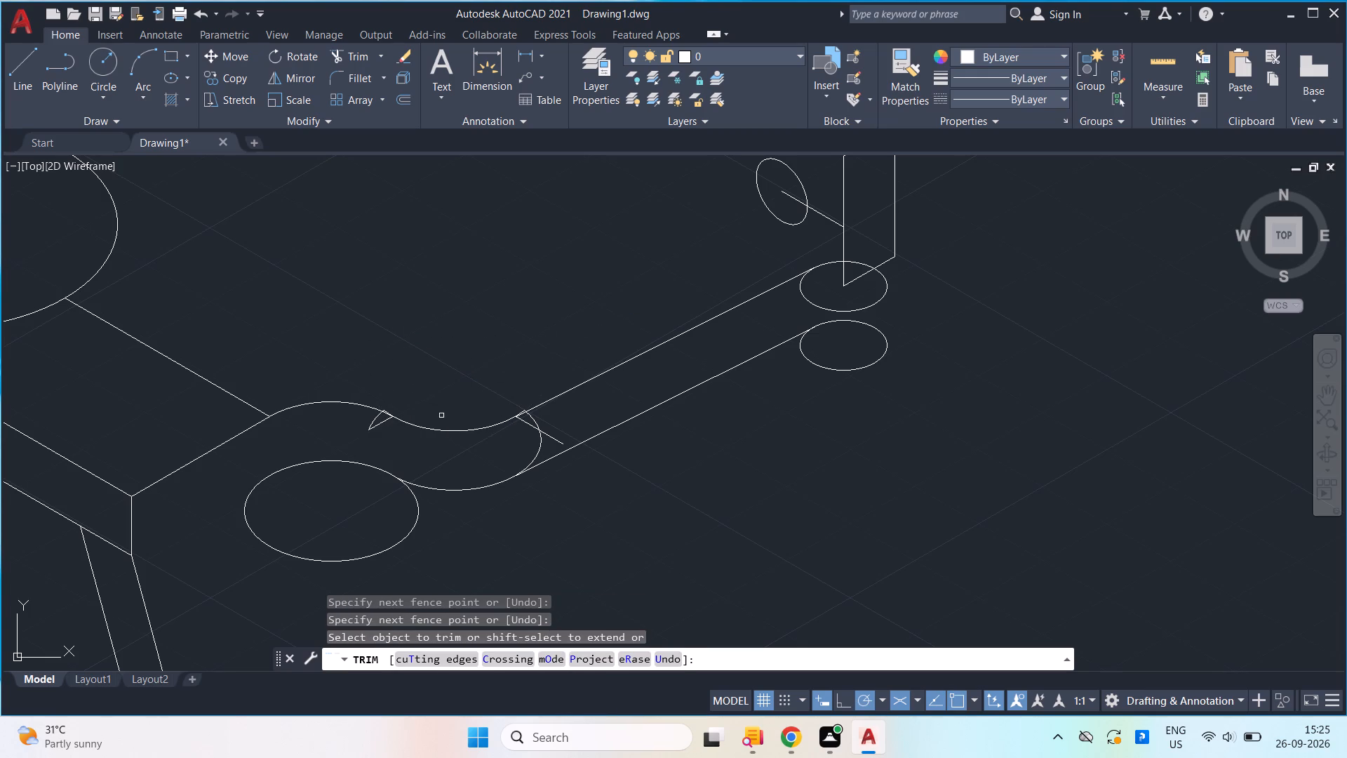
{"action": "scroll", "coordinate": [417, 473], "scroll_direction": "up", "scroll_amount": 1}
{"action": "left_click_drag", "start_coordinate": [493, 446], "coordinate": [506, 439]}
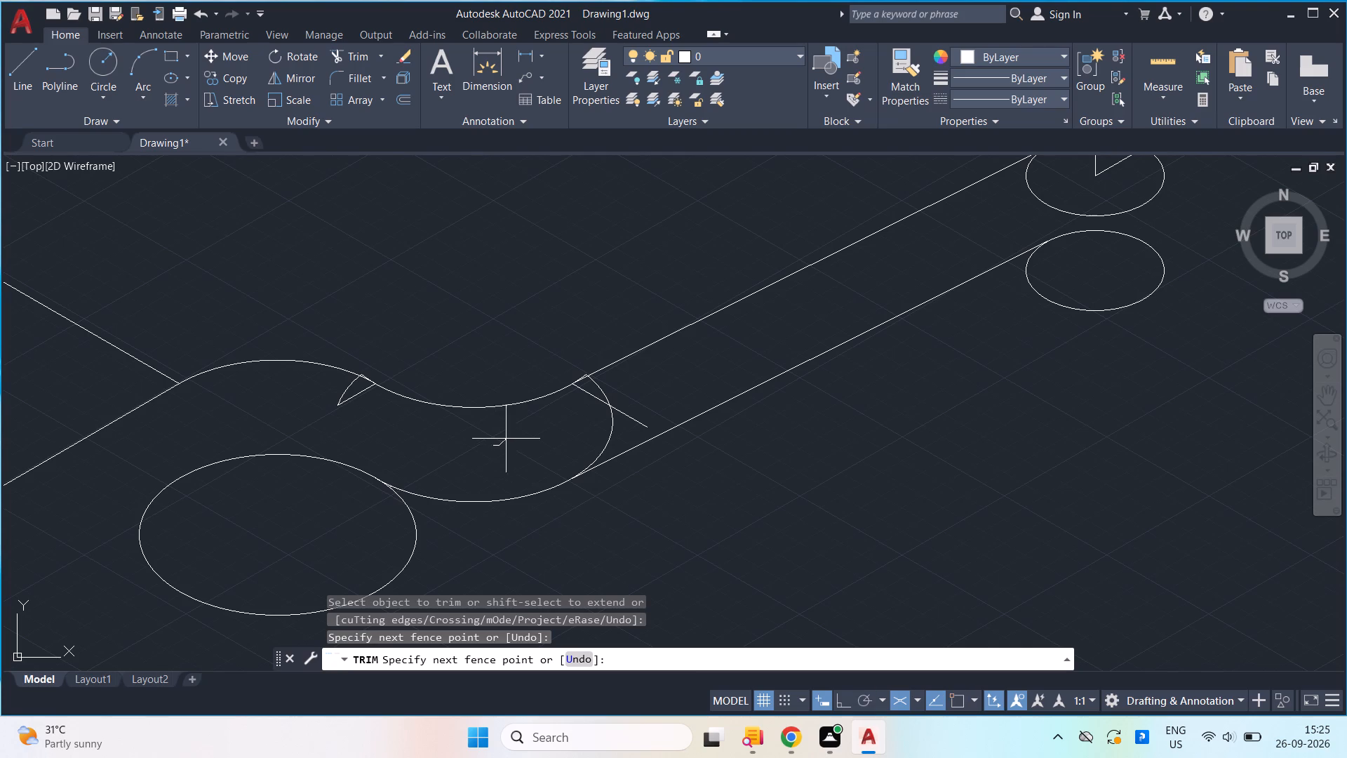
{"action": "left_click_drag", "start_coordinate": [506, 439], "coordinate": [570, 416]}
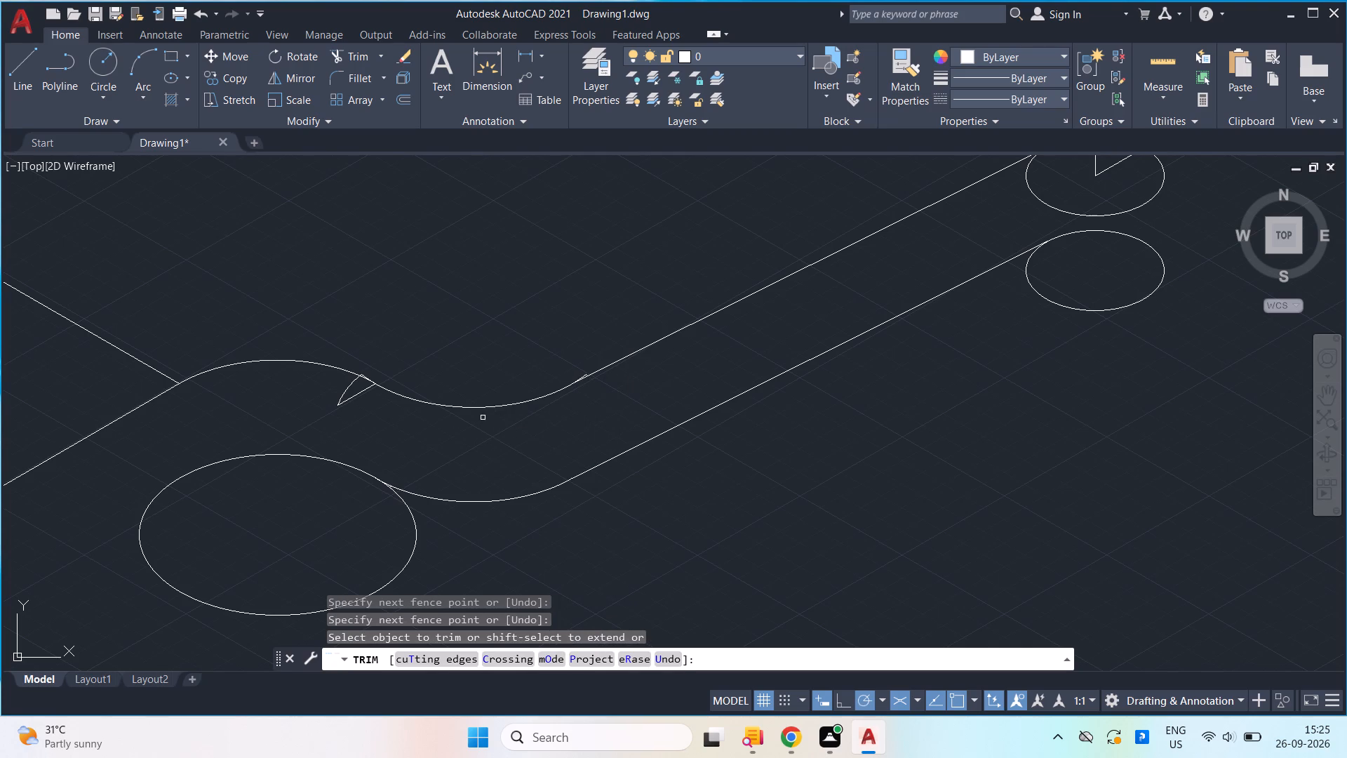
{"action": "left_click_drag", "start_coordinate": [329, 400], "coordinate": [370, 408]}
Remove the lower isocircle nearest the plate's corner, including the short stubs left at the lower curve's end.
{"action": "left_click_drag", "start_coordinate": [401, 547], "coordinate": [436, 555]}
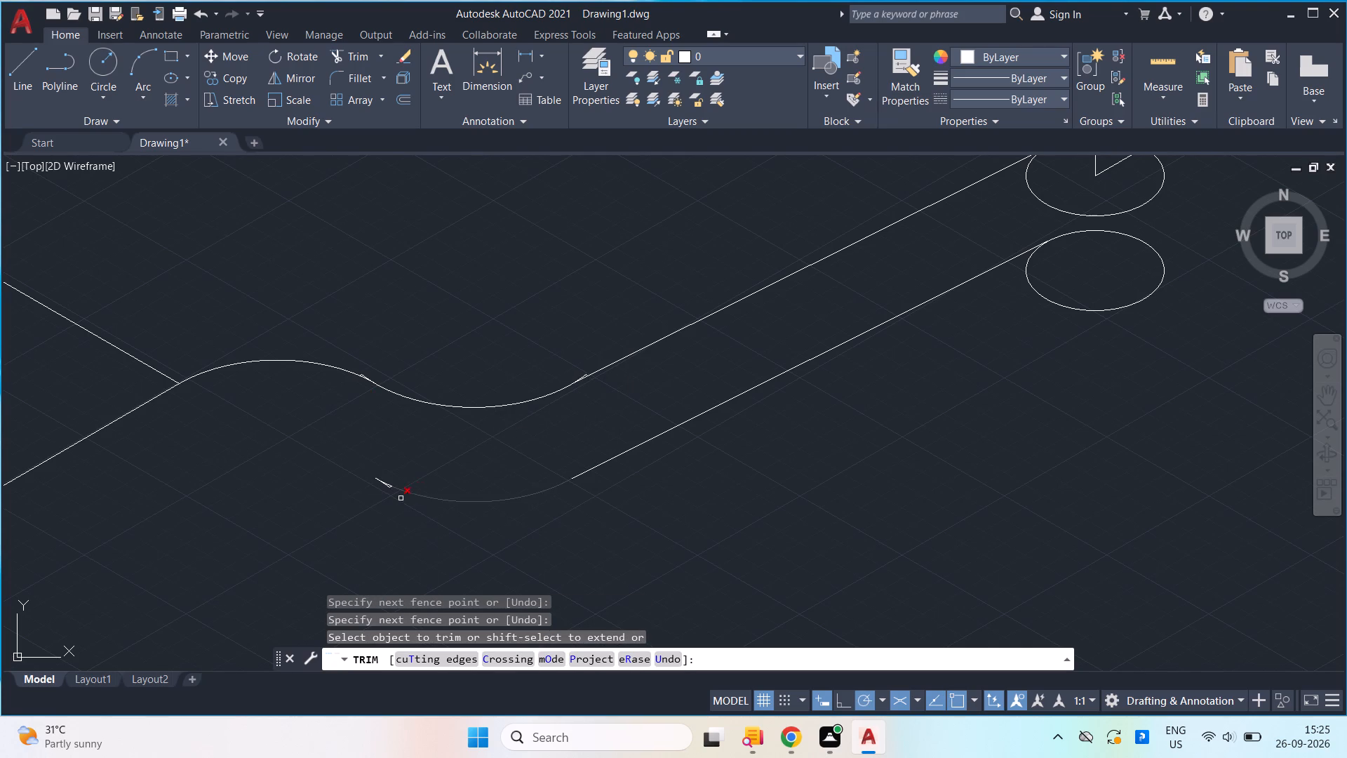
{"action": "scroll", "coordinate": [363, 481], "scroll_direction": "up", "scroll_amount": 2}
{"action": "left_click", "coordinate": [420, 498]}
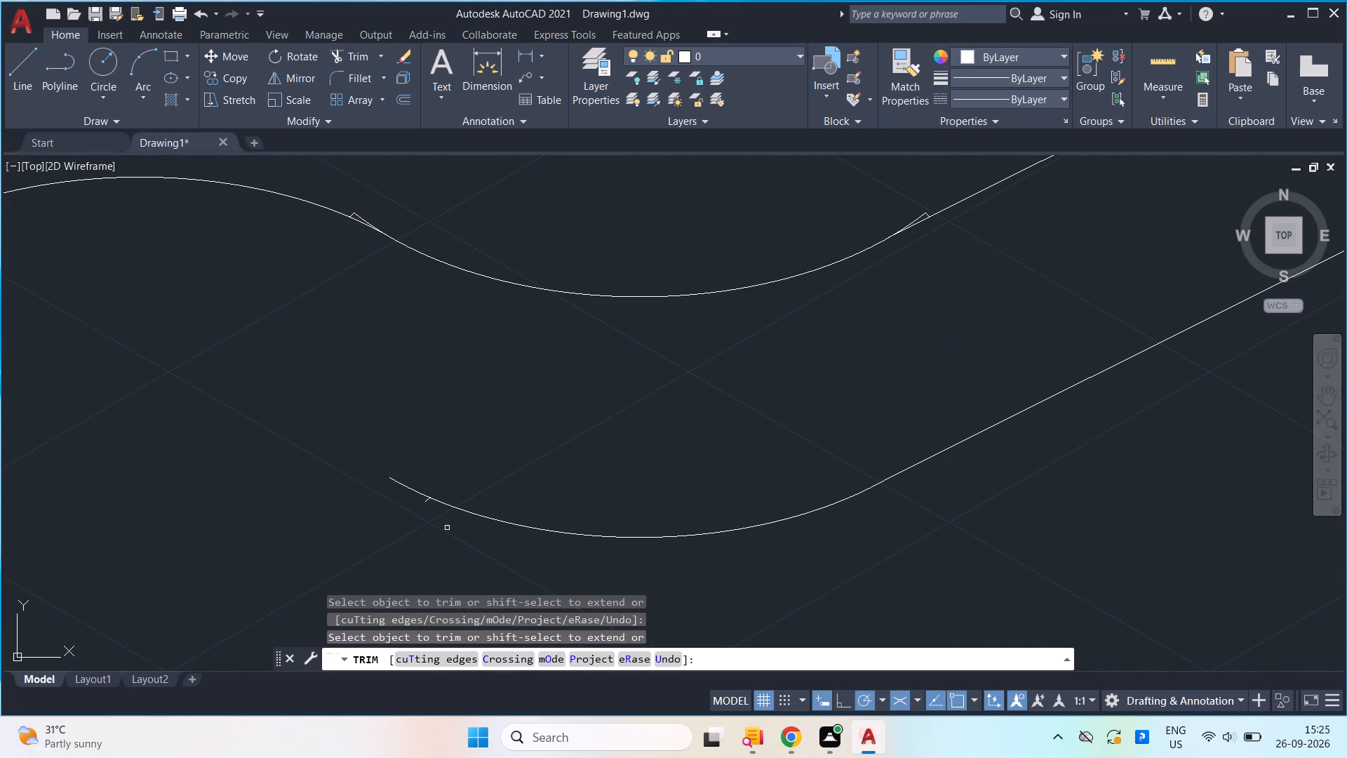
{"action": "scroll", "coordinate": [450, 530], "scroll_direction": "up", "scroll_amount": 3}
{"action": "left_click_drag", "start_coordinate": [399, 475], "coordinate": [331, 395]}
{"action": "scroll", "coordinate": [344, 401], "scroll_direction": "down", "scroll_amount": 2}
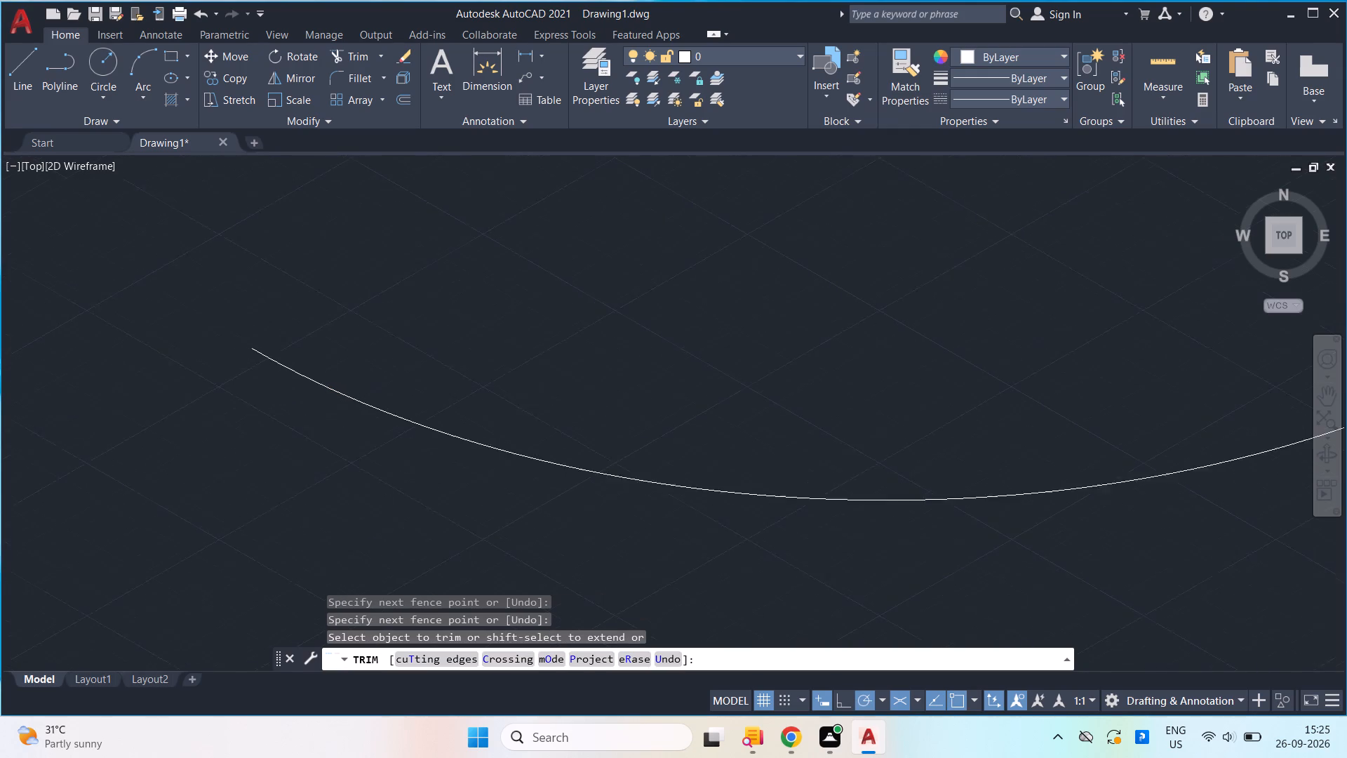
{"action": "scroll", "coordinate": [420, 300], "scroll_direction": "down", "scroll_amount": 3}
Trim the leftover slivers where the arm's two upper arcs meet.
{"action": "scroll", "coordinate": [419, 304], "scroll_direction": "up", "scroll_amount": 1}
{"action": "middle_click_drag", "start_coordinate": [436, 321], "coordinate": [458, 684]}
{"action": "scroll", "coordinate": [356, 535], "scroll_direction": "up", "scroll_amount": 1}
{"action": "middle_click_drag", "start_coordinate": [345, 522], "coordinate": [316, 162]}
{"action": "scroll", "coordinate": [345, 519], "scroll_direction": "up", "scroll_amount": 1}
{"action": "middle_click_drag", "start_coordinate": [400, 319], "coordinate": [337, 460]}
{"action": "scroll", "coordinate": [366, 402], "scroll_direction": "down", "scroll_amount": 1}
{"action": "left_click_drag", "start_coordinate": [315, 318], "coordinate": [315, 330]}
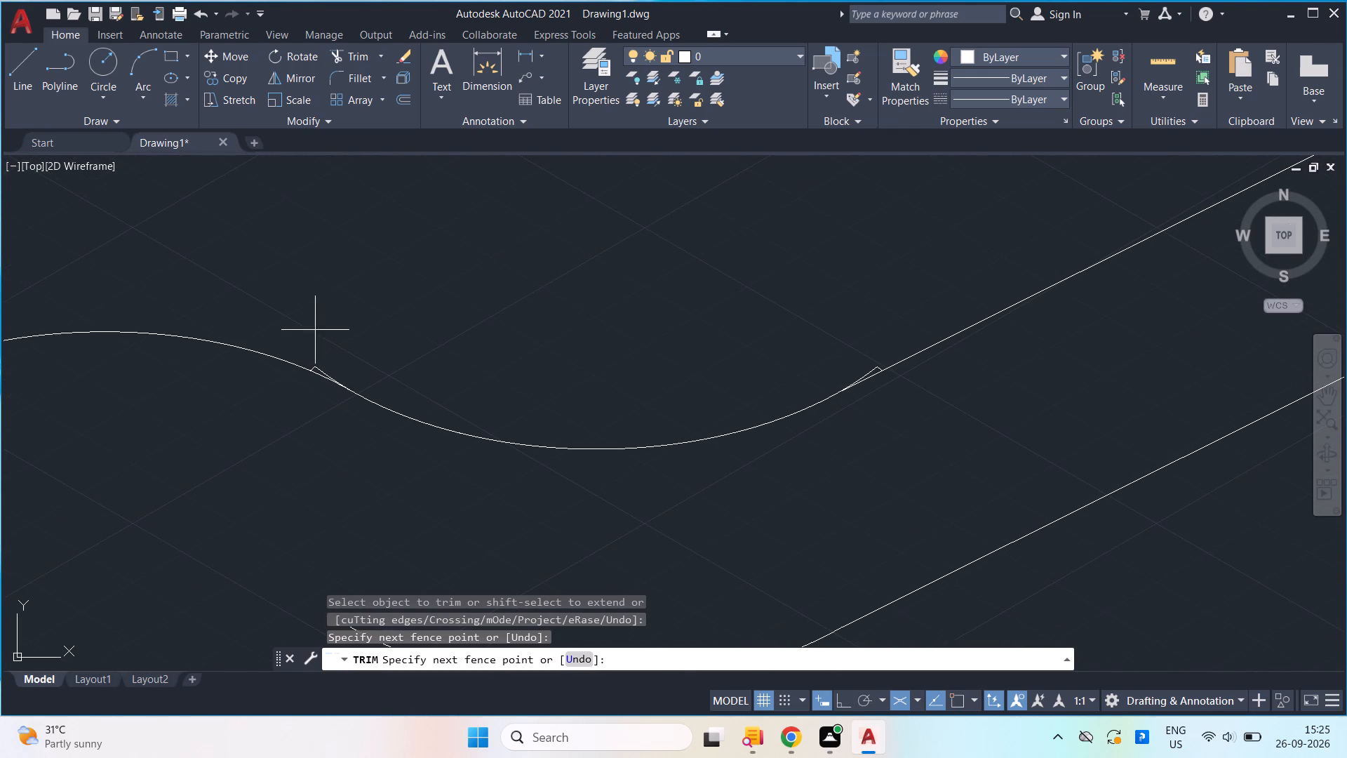
{"action": "left_click_drag", "start_coordinate": [315, 330], "coordinate": [323, 377]}
{"action": "left_click_drag", "start_coordinate": [323, 377], "coordinate": [323, 373]}
{"action": "scroll", "coordinate": [311, 366], "scroll_direction": "up", "scroll_amount": 2}
{"action": "left_click_drag", "start_coordinate": [311, 366], "coordinate": [344, 378]}
{"action": "scroll", "coordinate": [439, 377], "scroll_direction": "down", "scroll_amount": 4}
{"action": "scroll", "coordinate": [495, 378], "scroll_direction": "up", "scroll_amount": 1}
Trim the leftover arc sliver and line stub where the upper arc meets the arm's long slanted line.
{"action": "scroll", "coordinate": [692, 367], "scroll_direction": "up", "scroll_amount": 2}
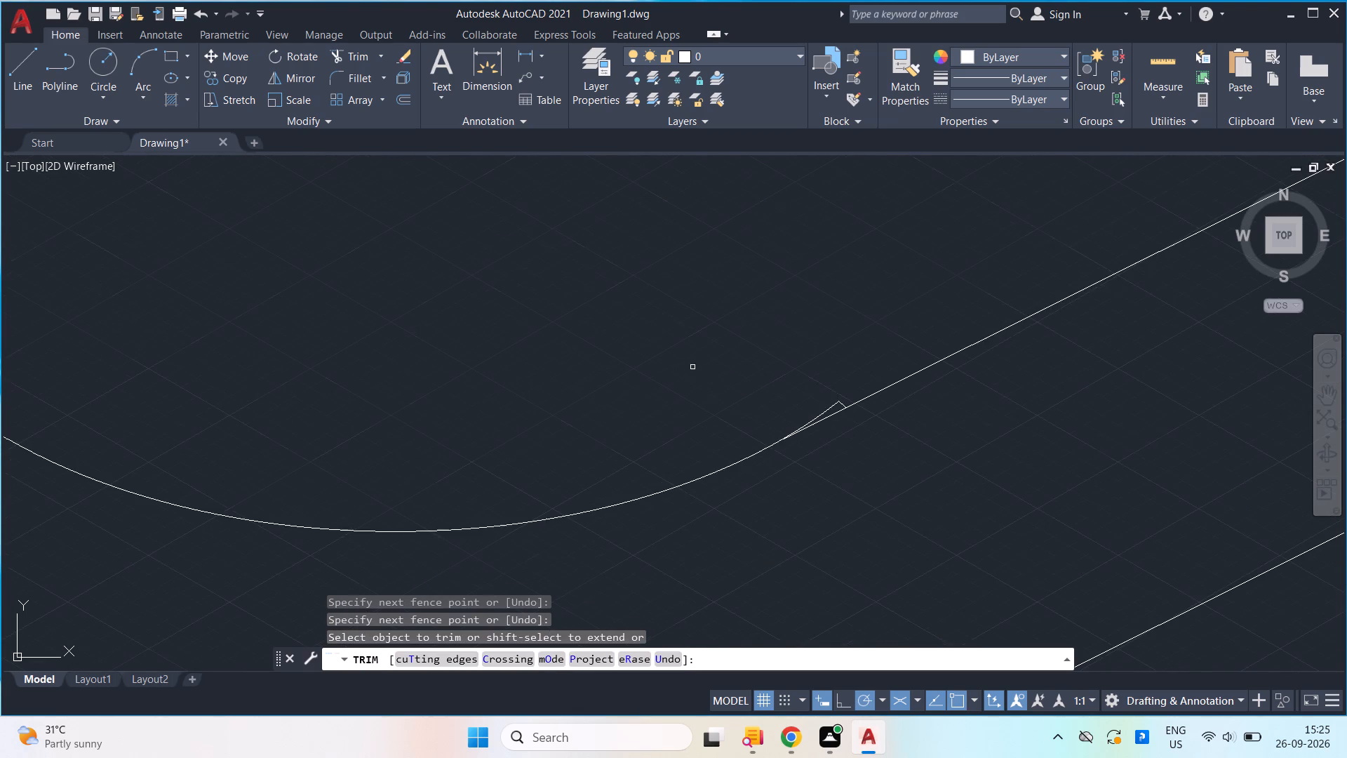
{"action": "scroll", "coordinate": [859, 458], "scroll_direction": "up", "scroll_amount": 2}
{"action": "left_click_drag", "start_coordinate": [773, 319], "coordinate": [786, 336]}
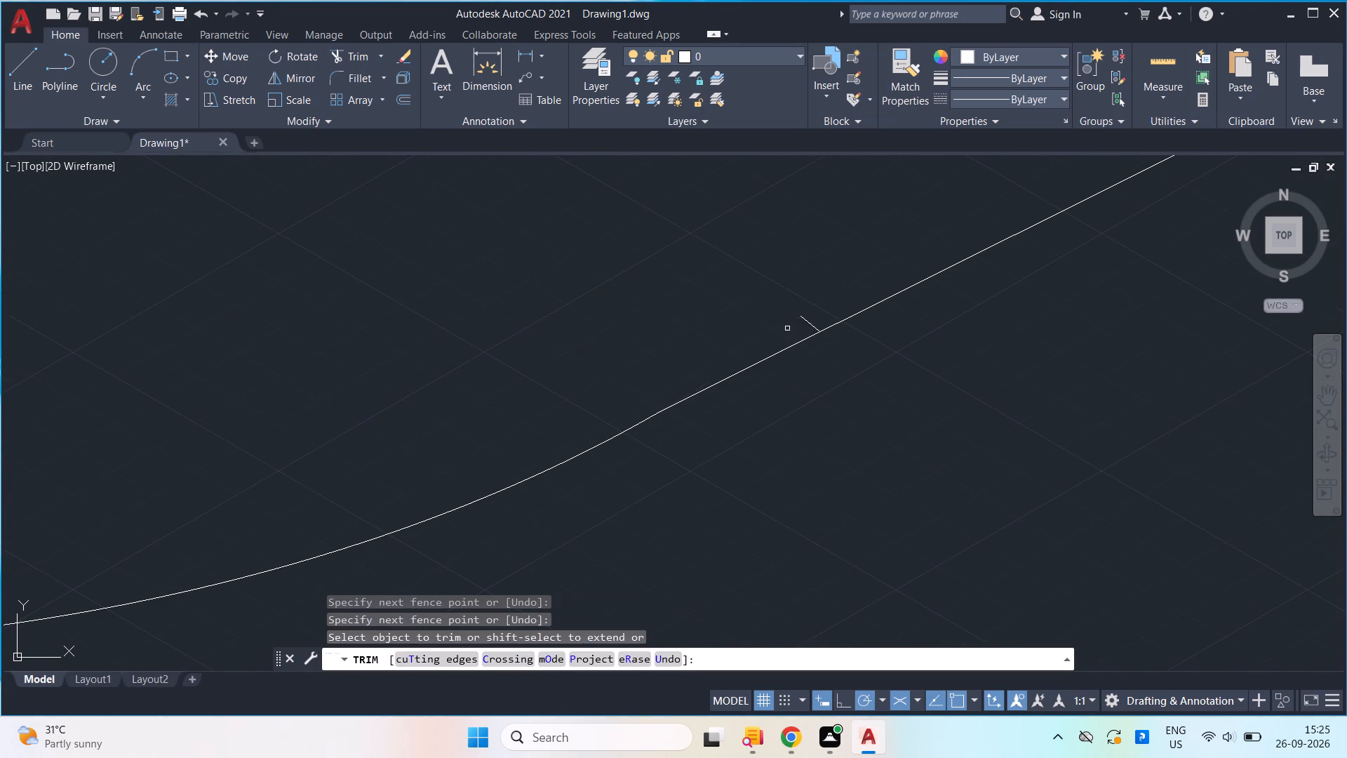
{"action": "left_click_drag", "start_coordinate": [811, 293], "coordinate": [800, 326]}
{"action": "scroll", "coordinate": [801, 328], "scroll_direction": "down", "scroll_amount": 6}
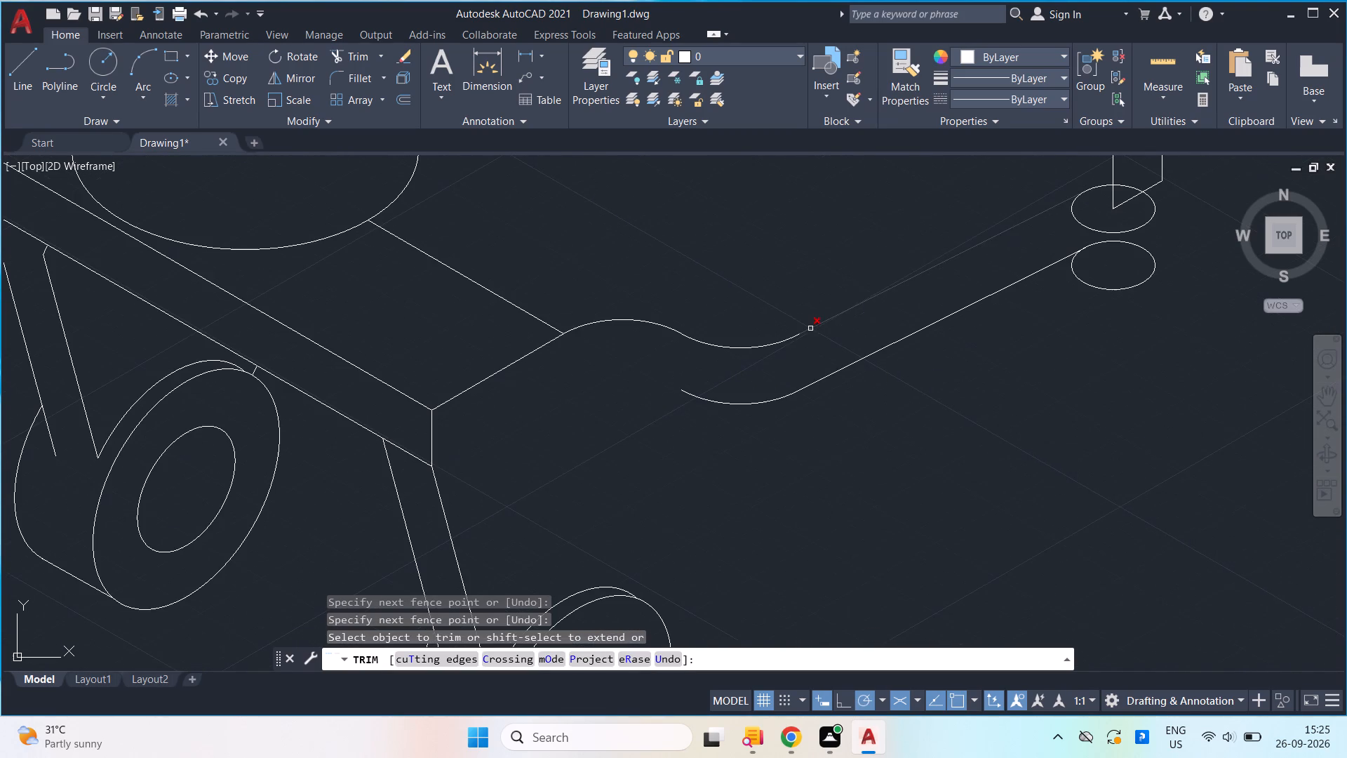
{"action": "middle_click_drag", "start_coordinate": [958, 343], "coordinate": [638, 486]}
{"action": "scroll", "coordinate": [937, 376], "scroll_direction": "up", "scroll_amount": 1}
{"action": "scroll", "coordinate": [638, 486], "scroll_direction": "down", "scroll_amount": 1}
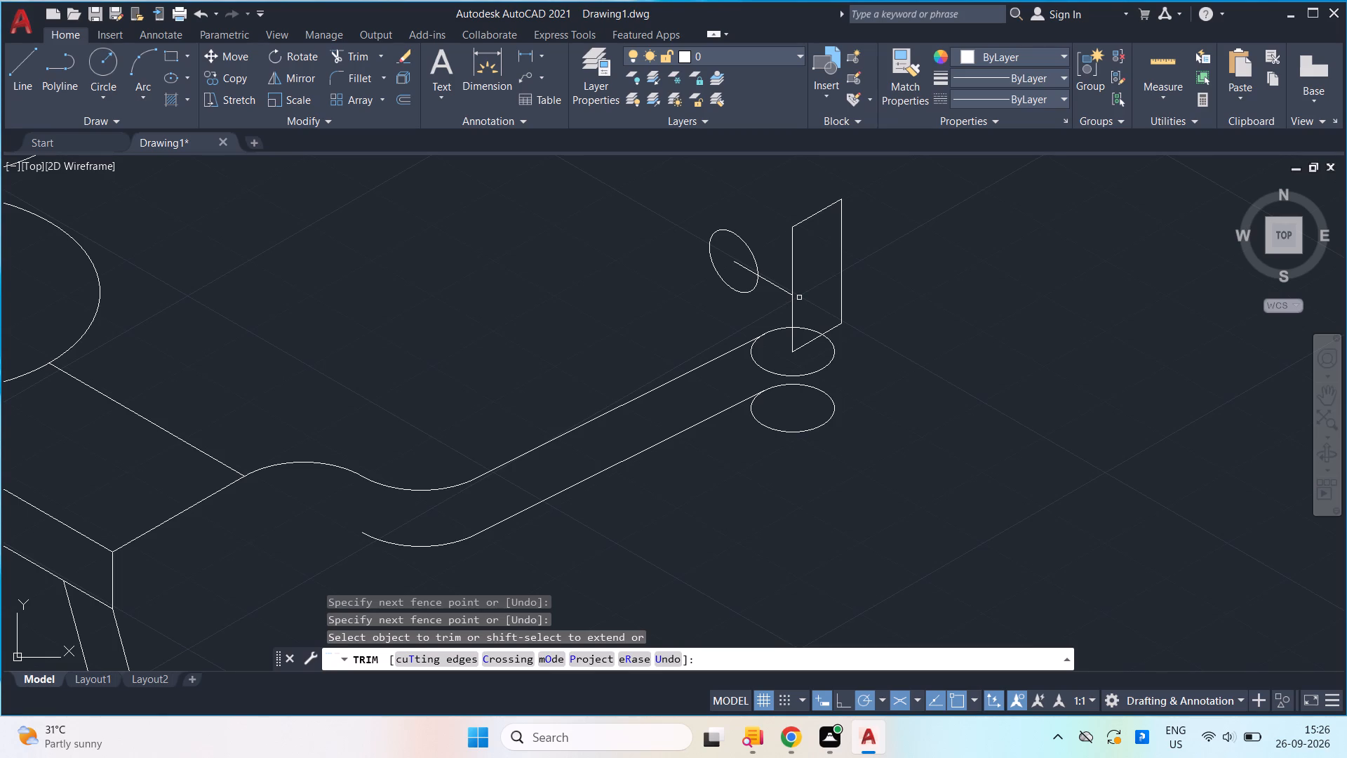
{"action": "scroll", "coordinate": [779, 381], "scroll_direction": "down", "scroll_amount": 2}
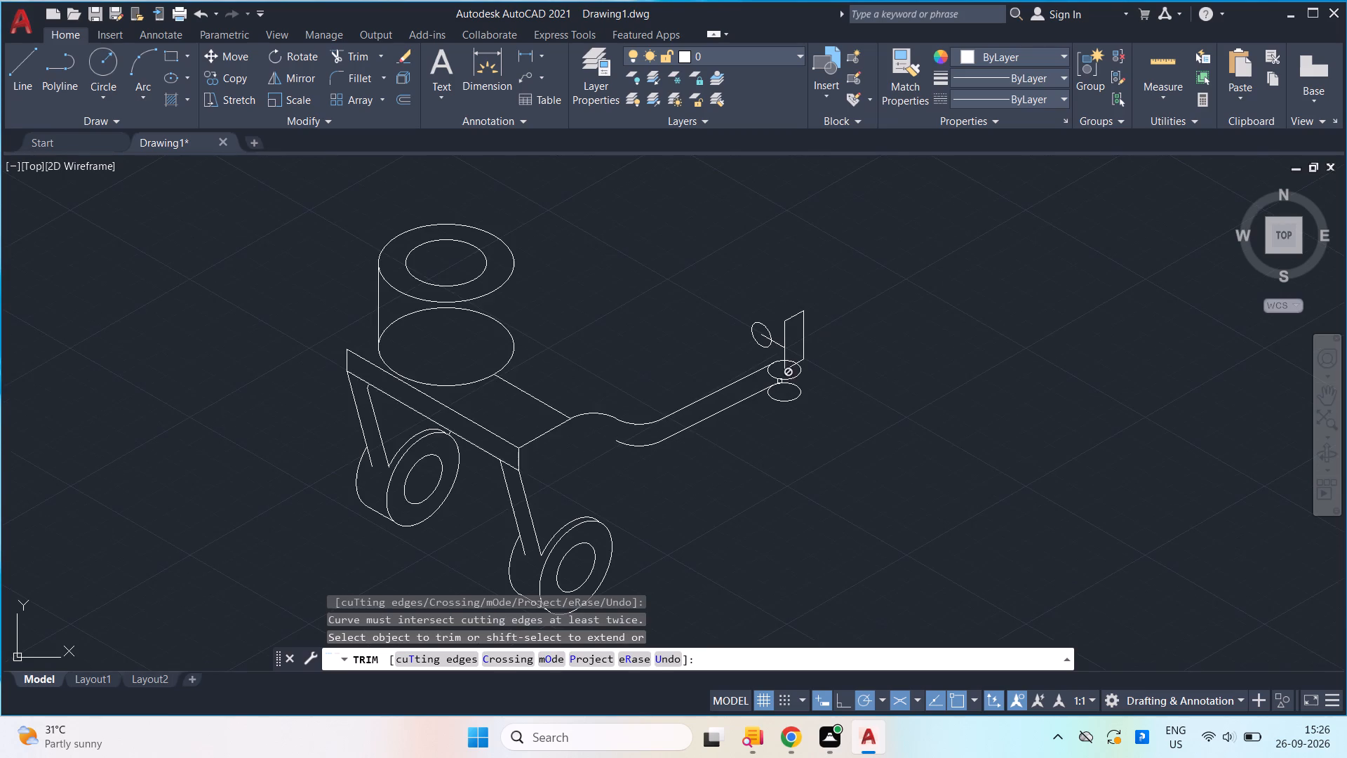
{"action": "scroll", "coordinate": [753, 375], "scroll_direction": "up", "scroll_amount": 1}
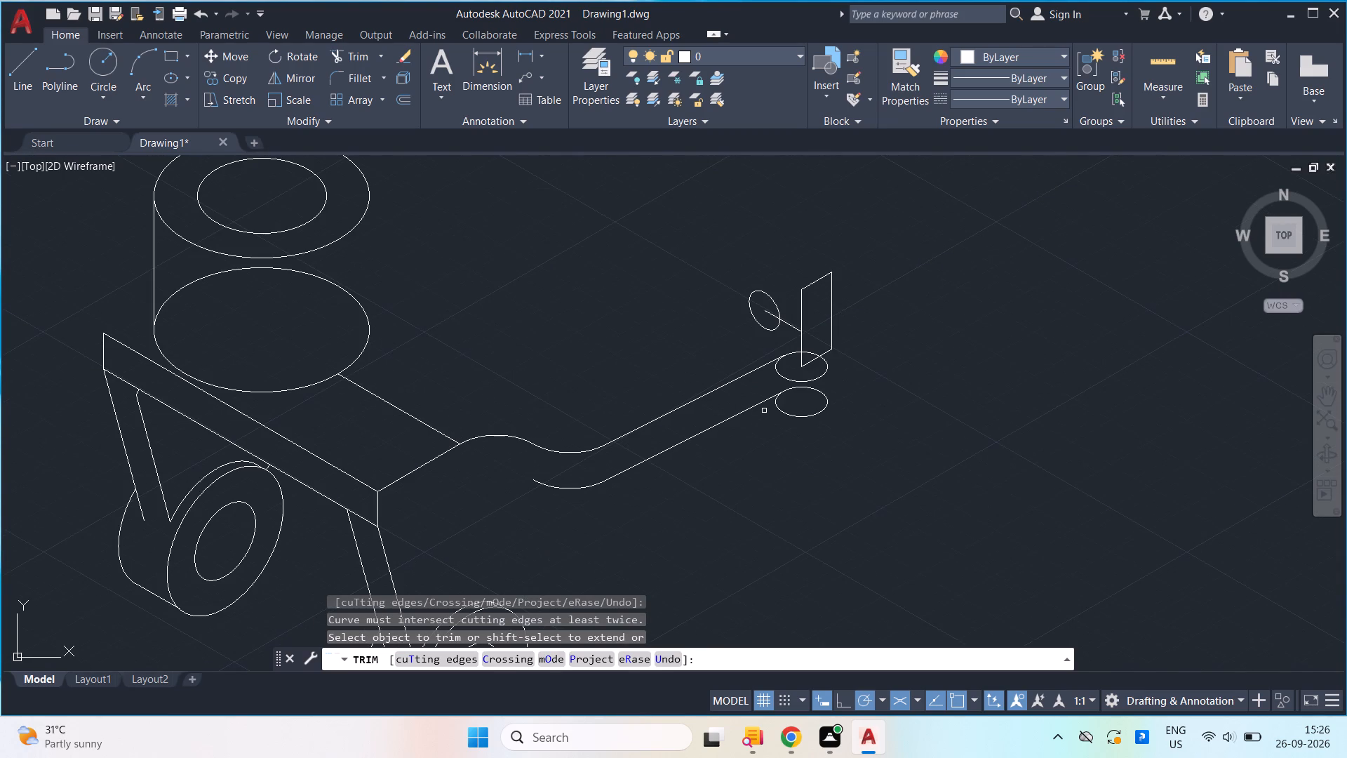
{"action": "key", "text": "grave"}
{"action": "key", "text": "Escape"}
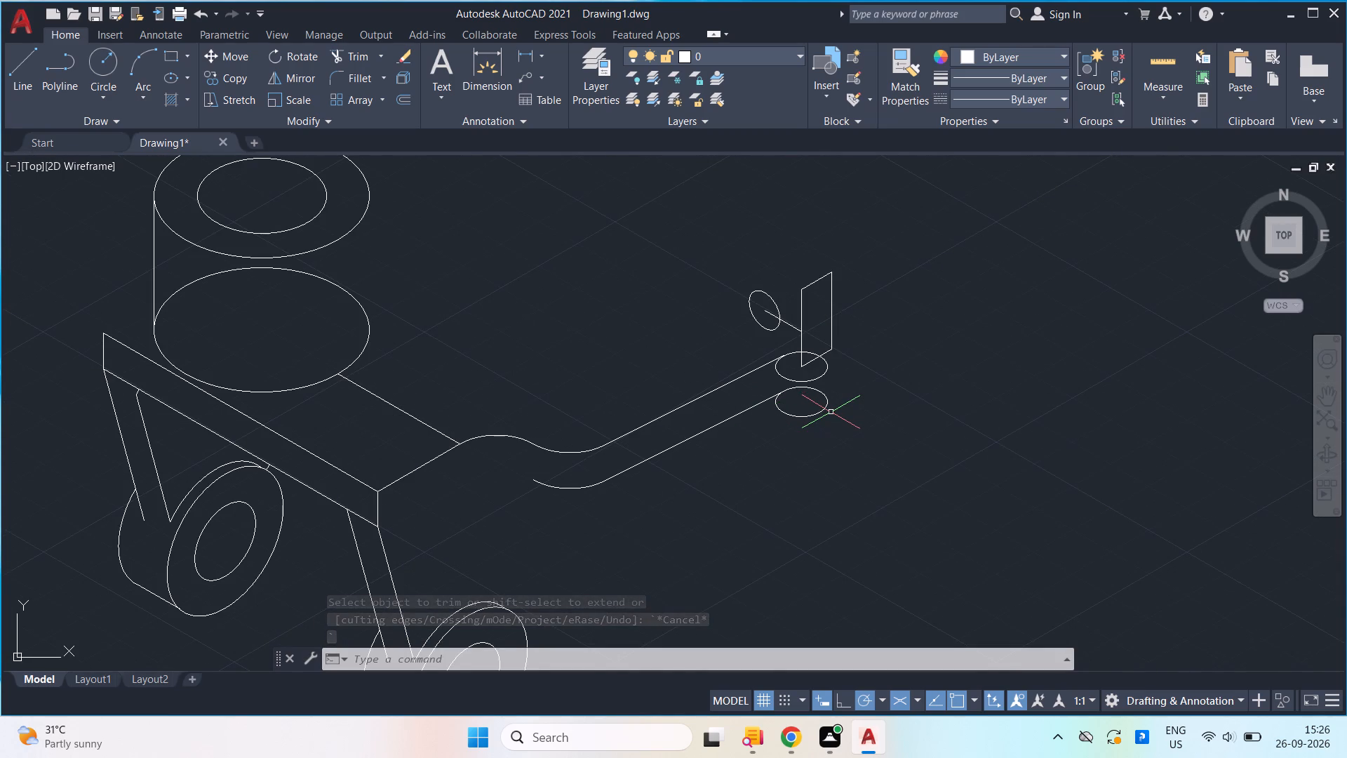
Extend the upright parallelogram's vertical edge nearest the arm down to the top of the lower radius-6 isocircle.
{"action": "scroll", "coordinate": [833, 404], "scroll_direction": "up", "scroll_amount": 1}
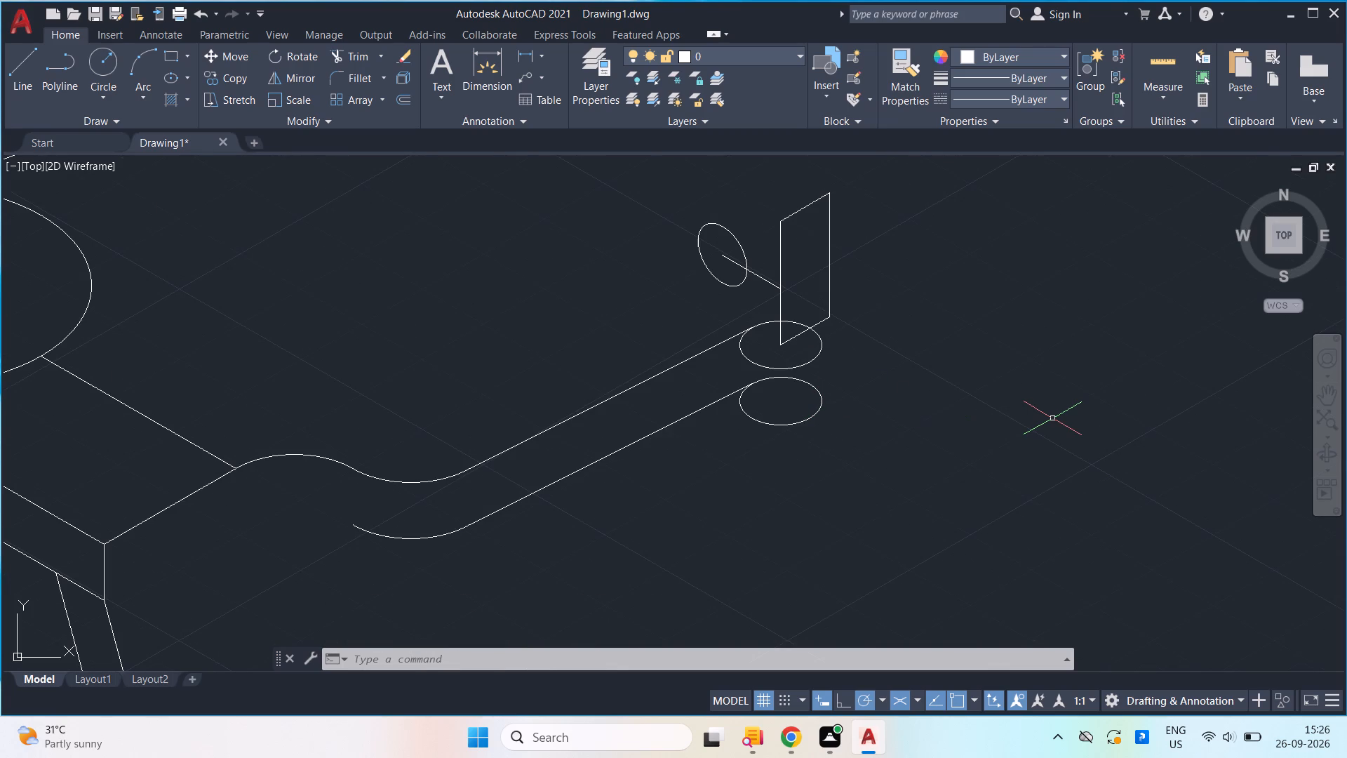
{"action": "type", "text": "ex"}
{"action": "key", "text": "Return"}
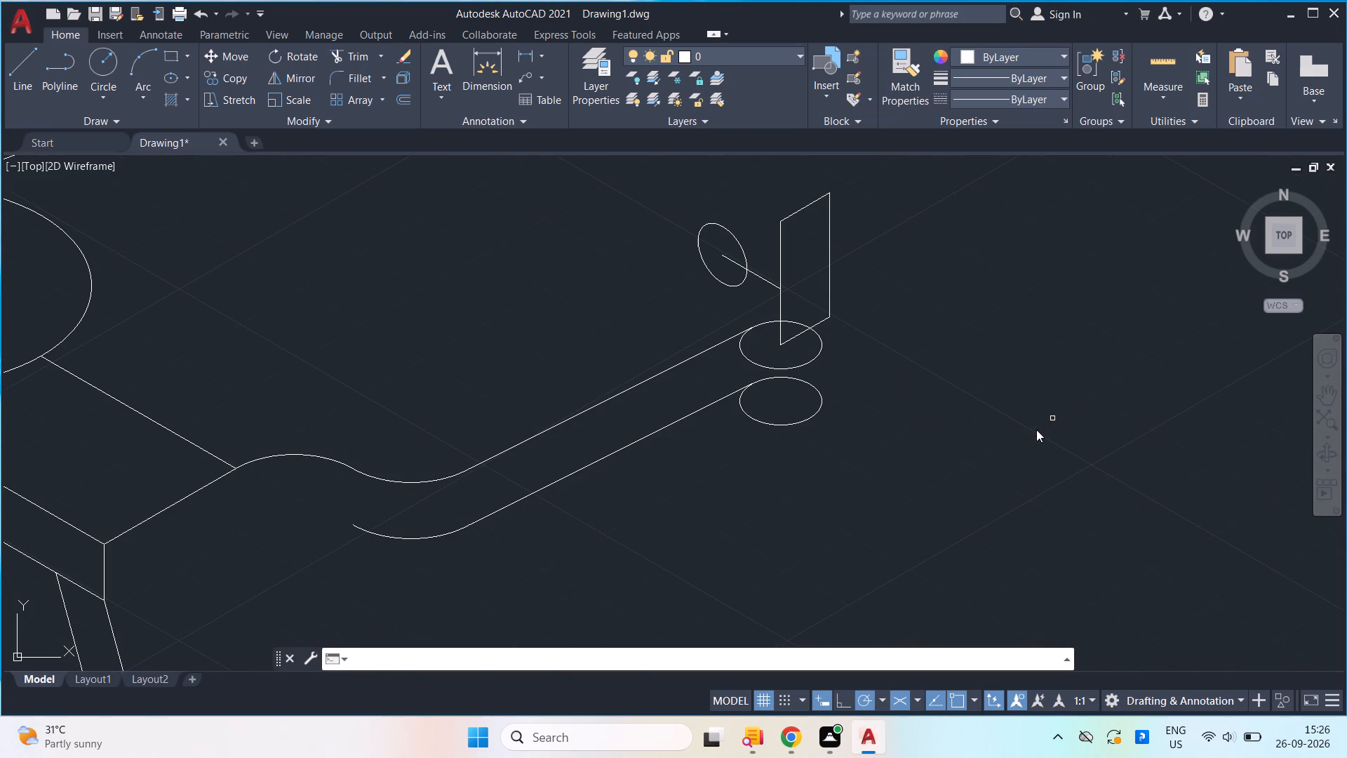
{"action": "left_click", "coordinate": [779, 332]}
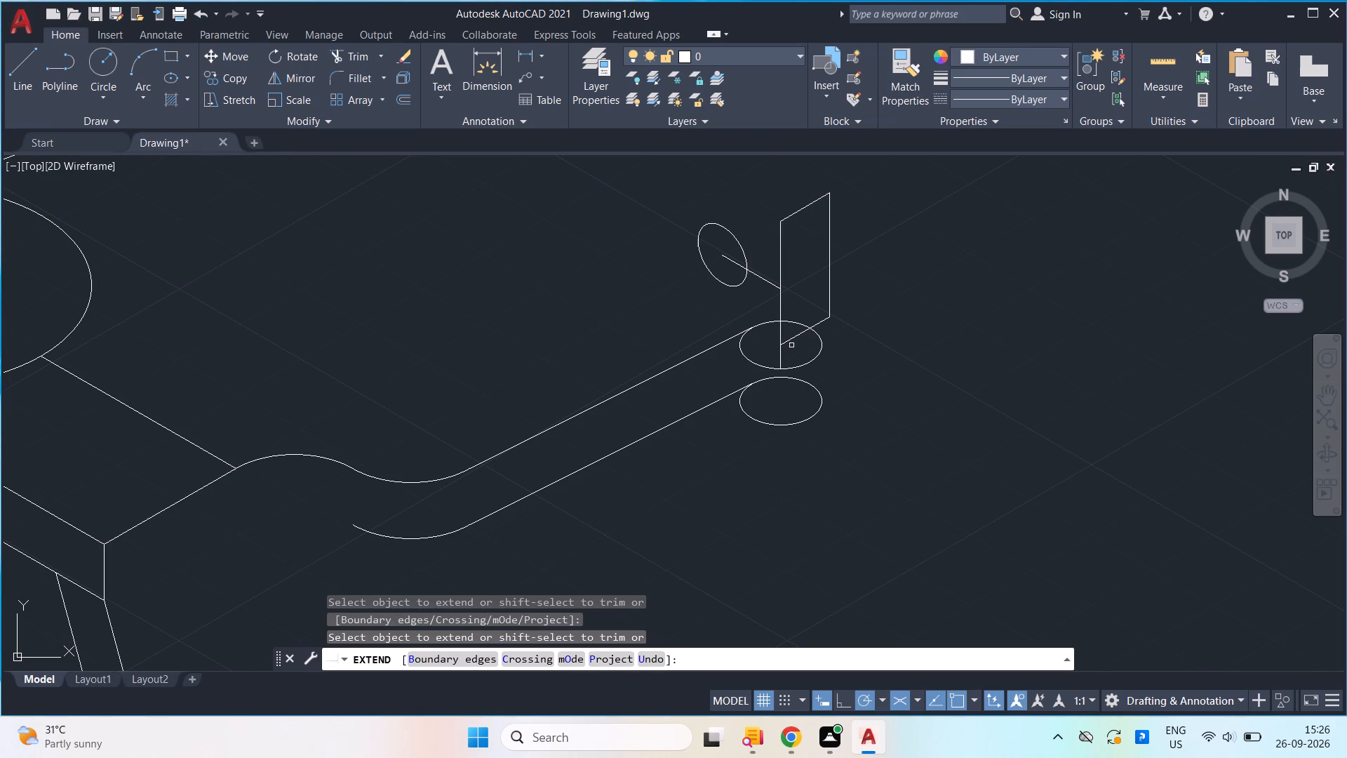
{"action": "left_click", "coordinate": [782, 353]}
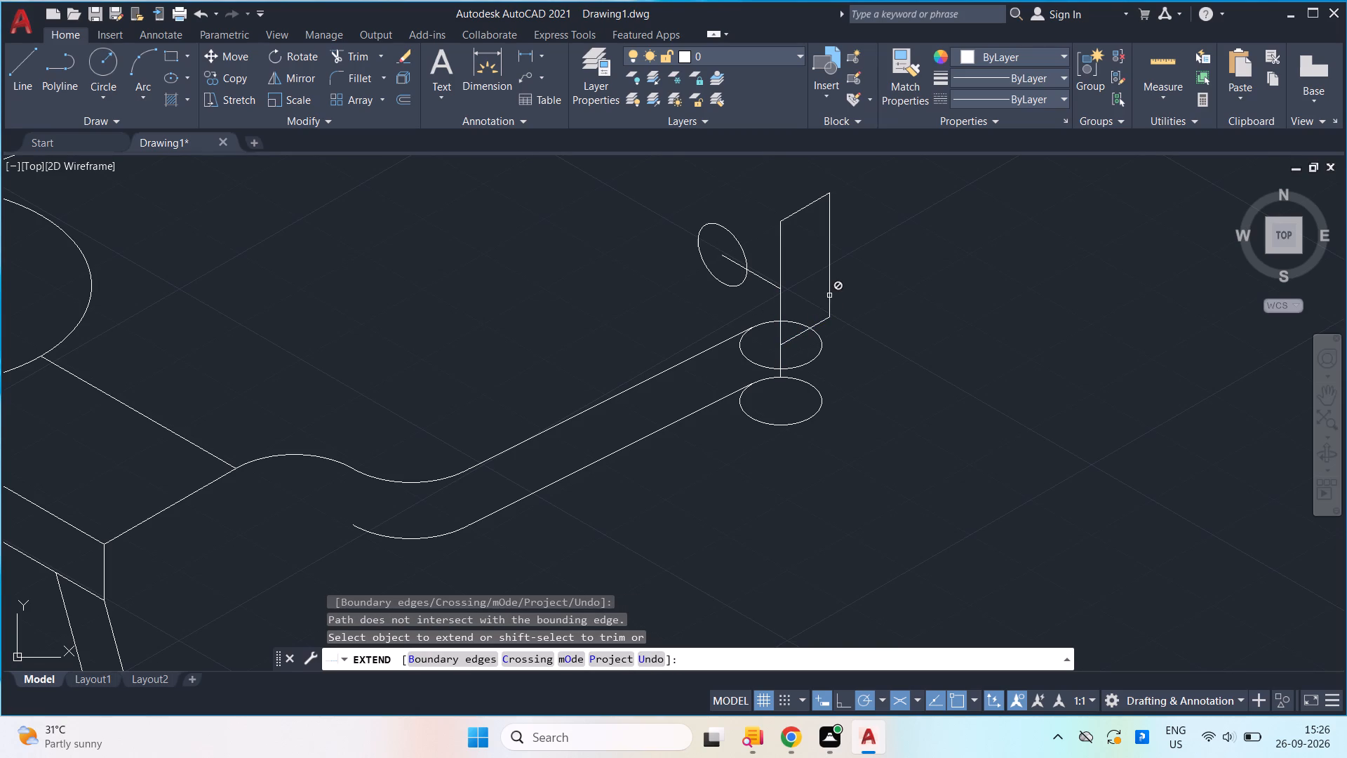
{"action": "key", "text": "Escape"}
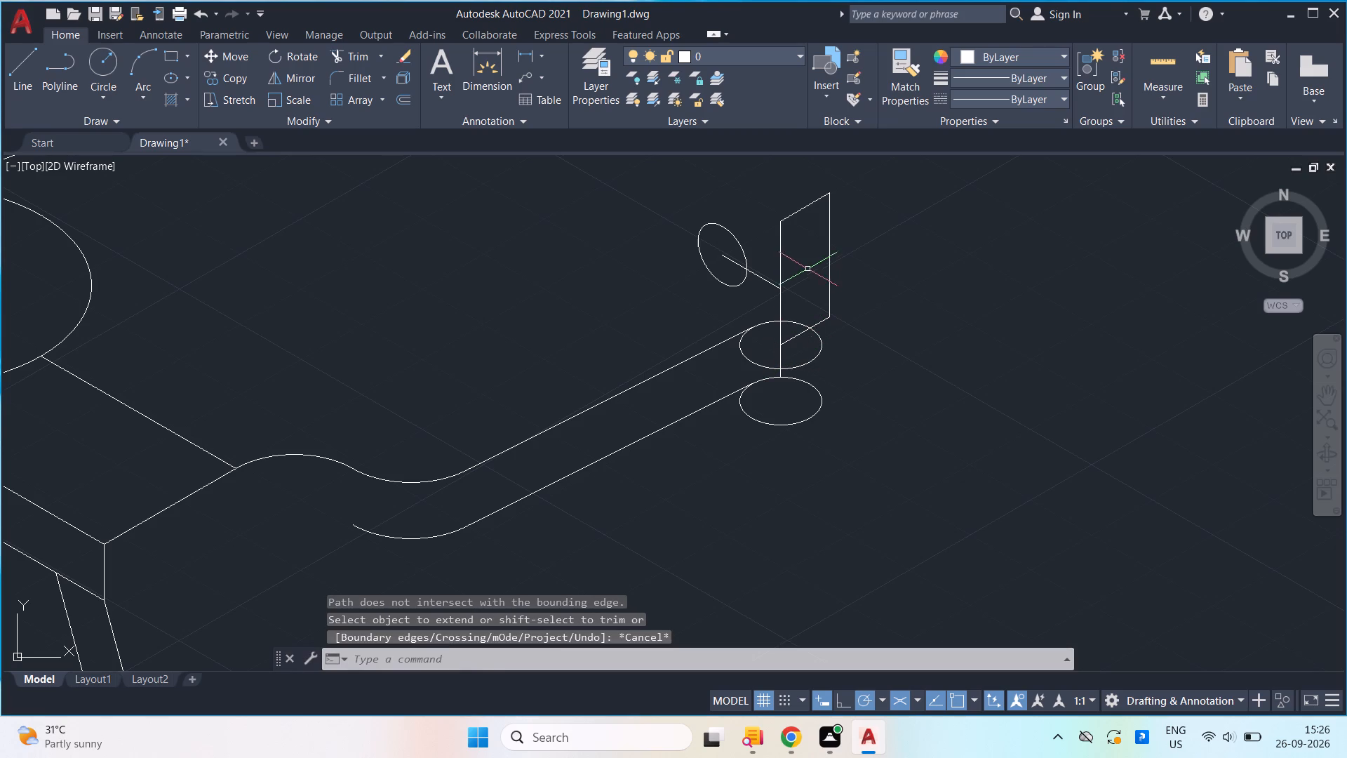
Draw connected lines from the extended edge's lower end, parallel to the parallelogram's bottom edge, and up to its far lower corner.
{"action": "scroll", "coordinate": [798, 269], "scroll_direction": "up", "scroll_amount": 1}
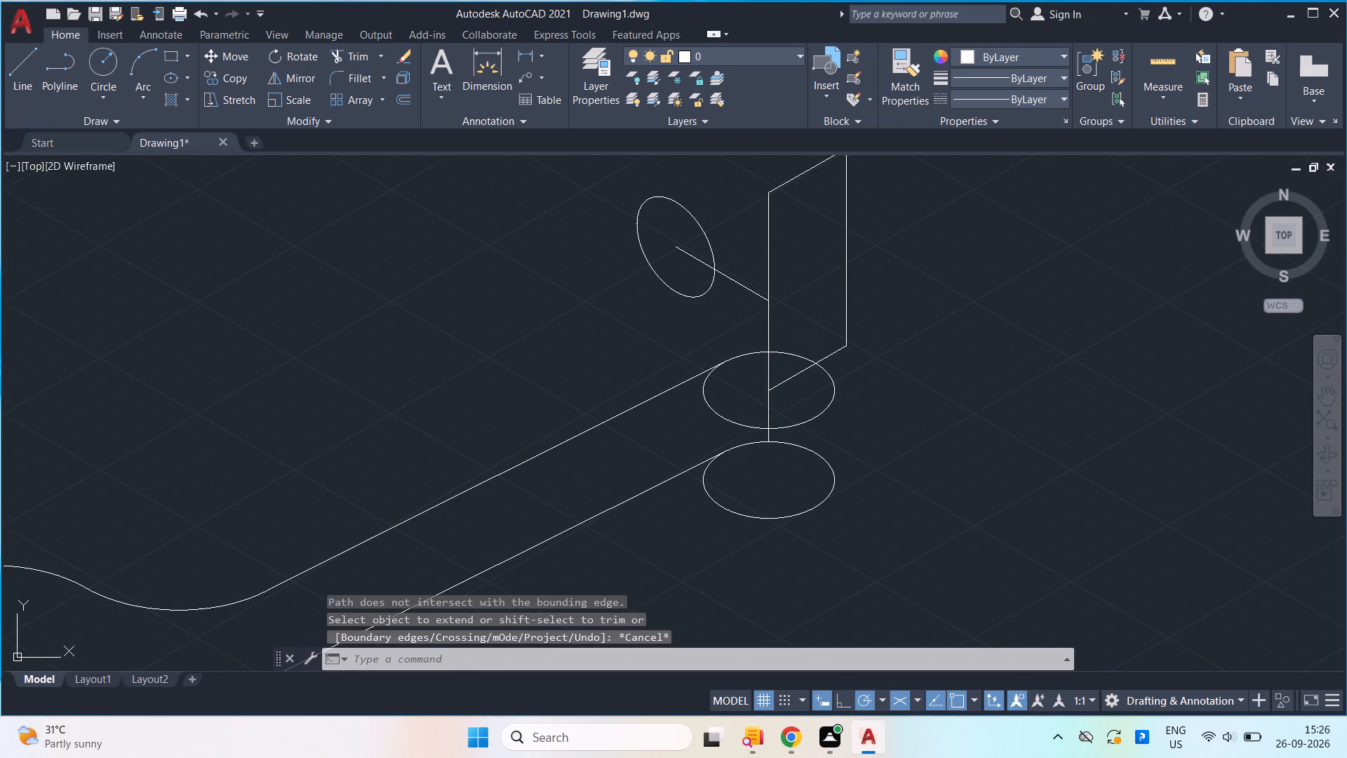
{"action": "key", "text": "l"}
{"action": "key", "text": "Return"}
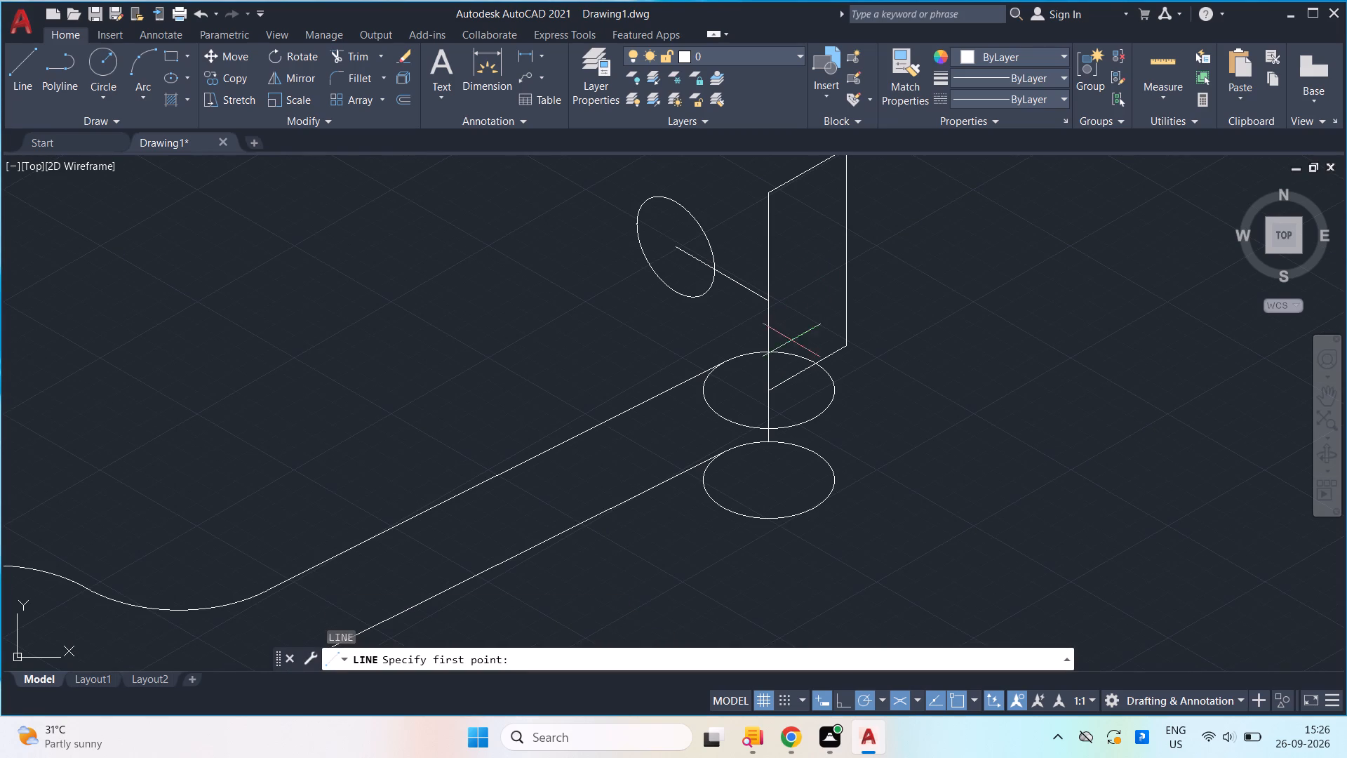
{"action": "left_click", "coordinate": [774, 441]}
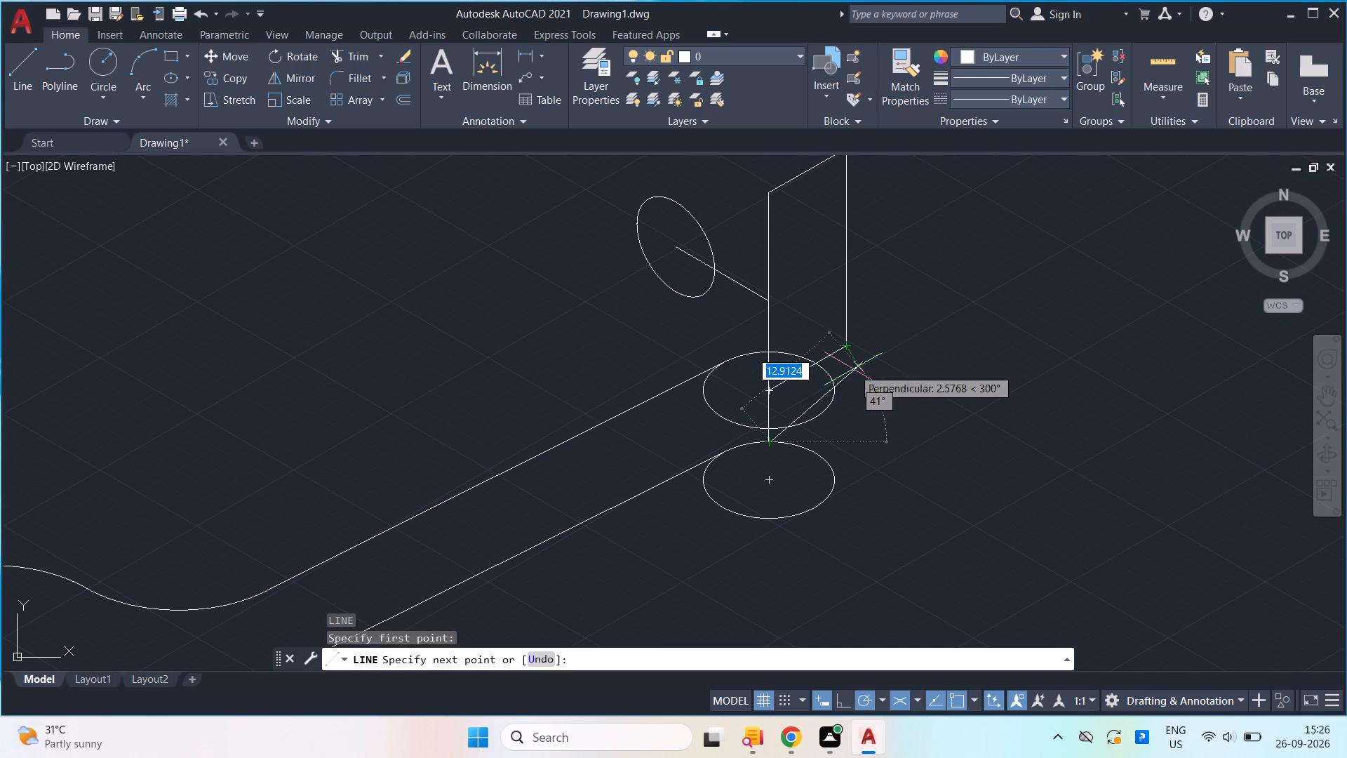
{"action": "left_click", "coordinate": [847, 399]}
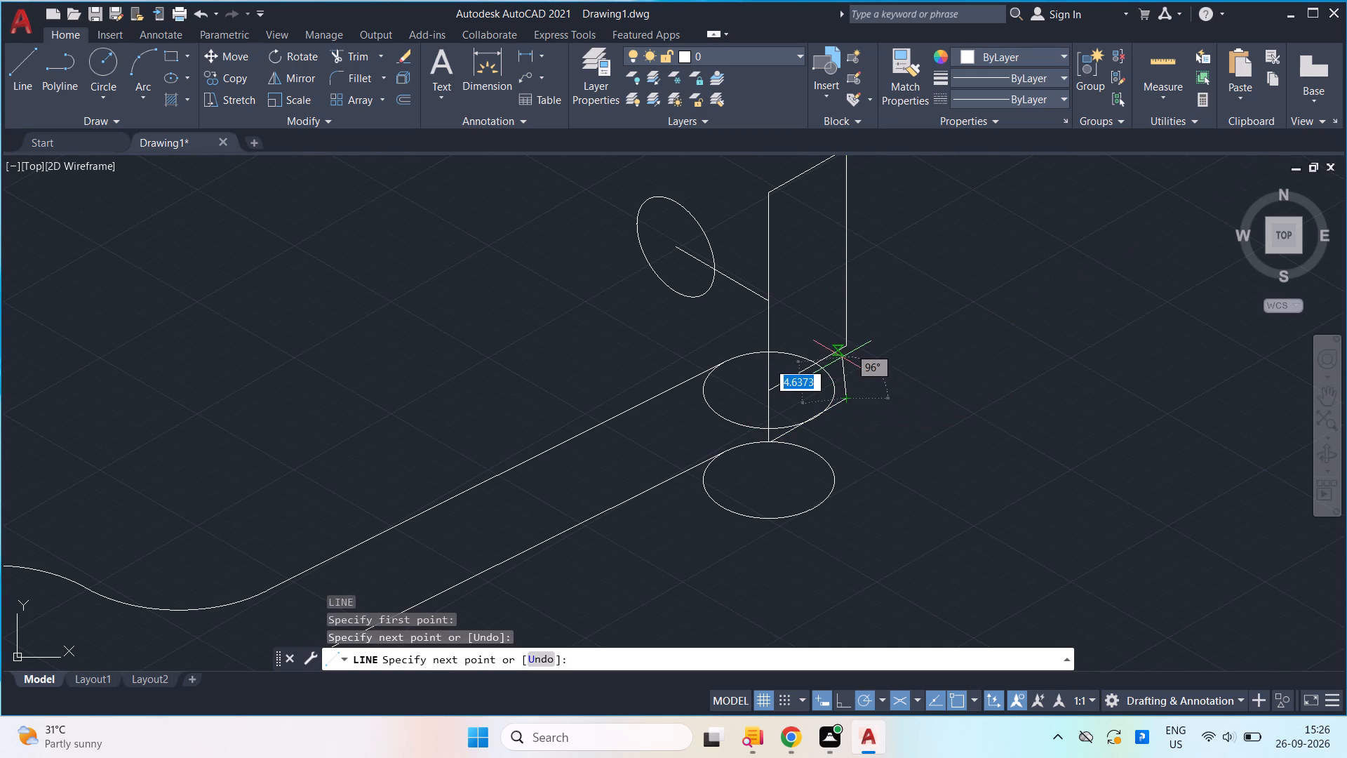
{"action": "left_click", "coordinate": [850, 347]}
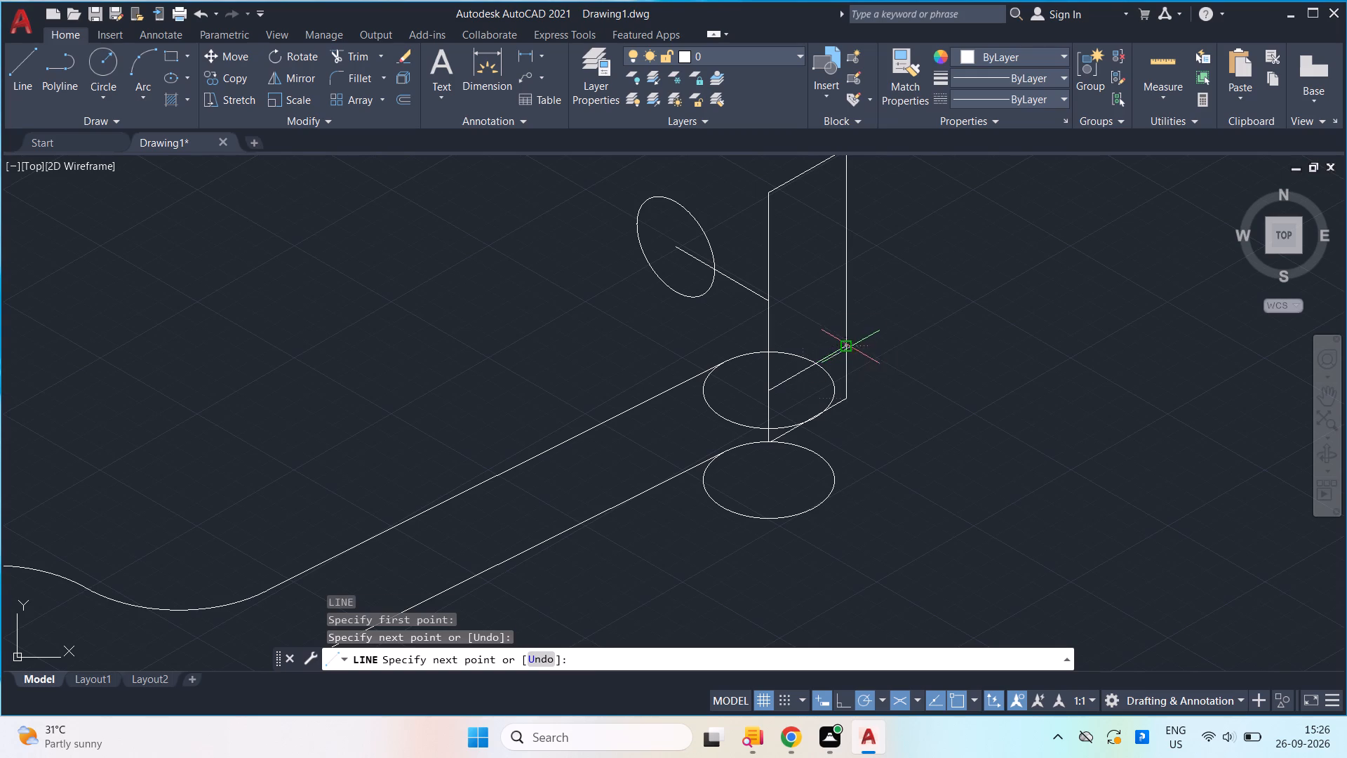
Trim away the upright parallelogram's former bottom edge, both inside and outside the upper isocircle, keeping the new lower edge.
{"action": "key", "text": "space"}
{"action": "key", "text": "t"}
{"action": "key", "text": "r"}
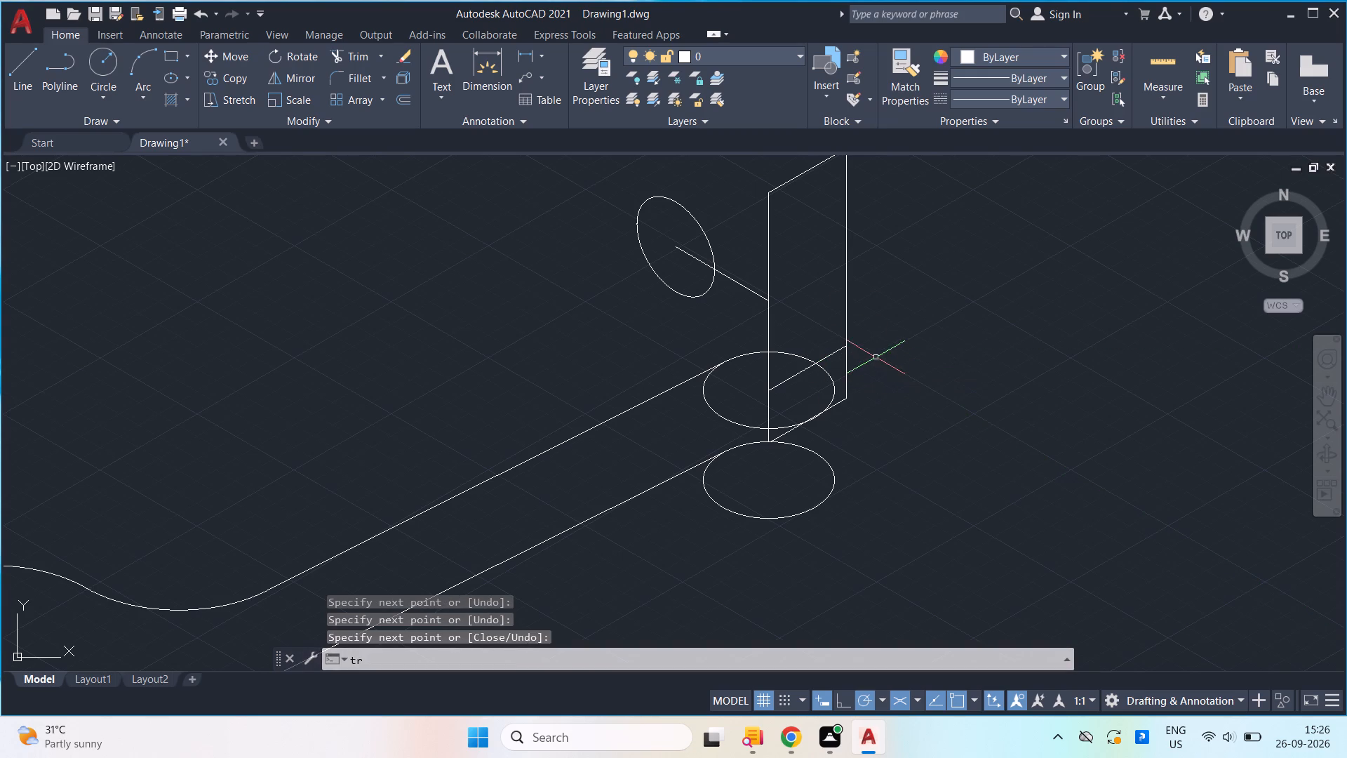
{"action": "key", "text": "Return"}
{"action": "left_click_drag", "start_coordinate": [833, 335], "coordinate": [852, 346]}
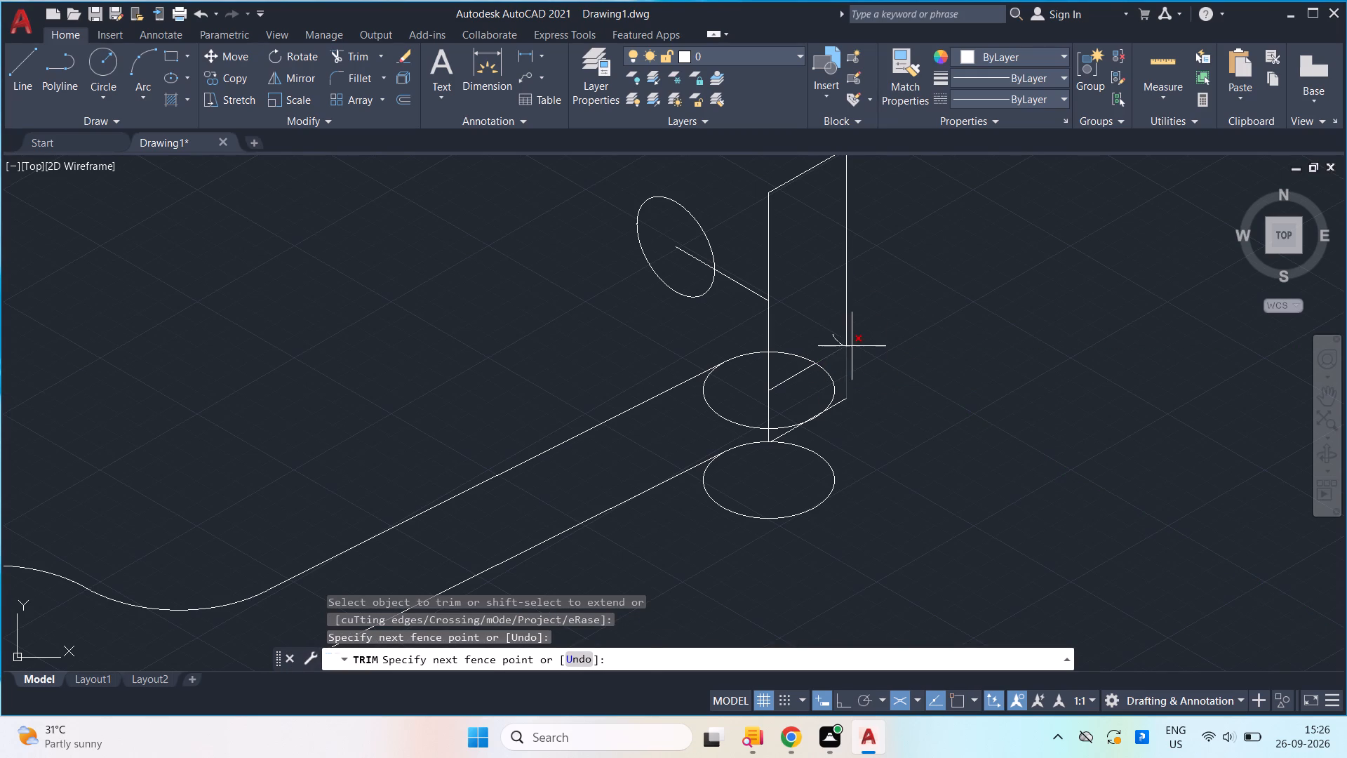
{"action": "left_click_drag", "start_coordinate": [852, 346], "coordinate": [854, 361]}
{"action": "key", "text": "ctrl+z"}
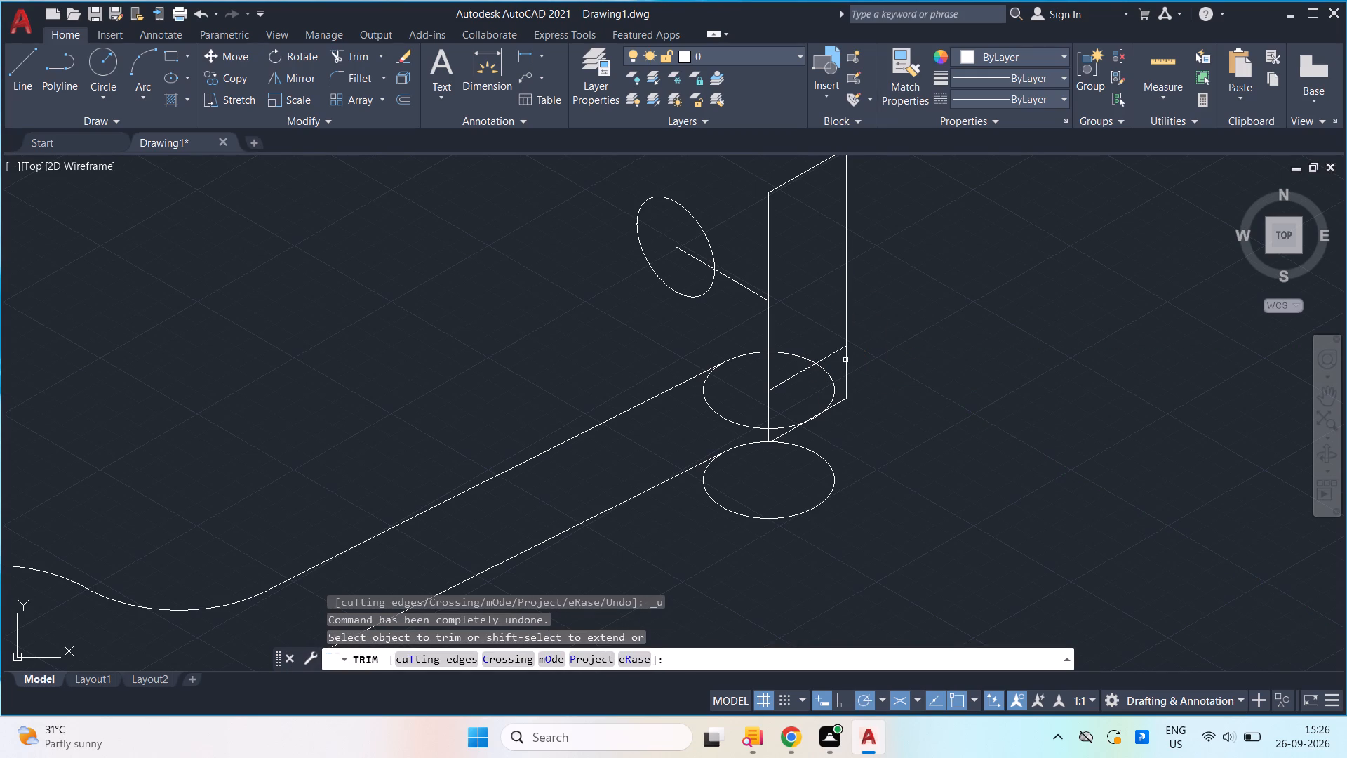
{"action": "left_click_drag", "start_coordinate": [833, 328], "coordinate": [840, 366]}
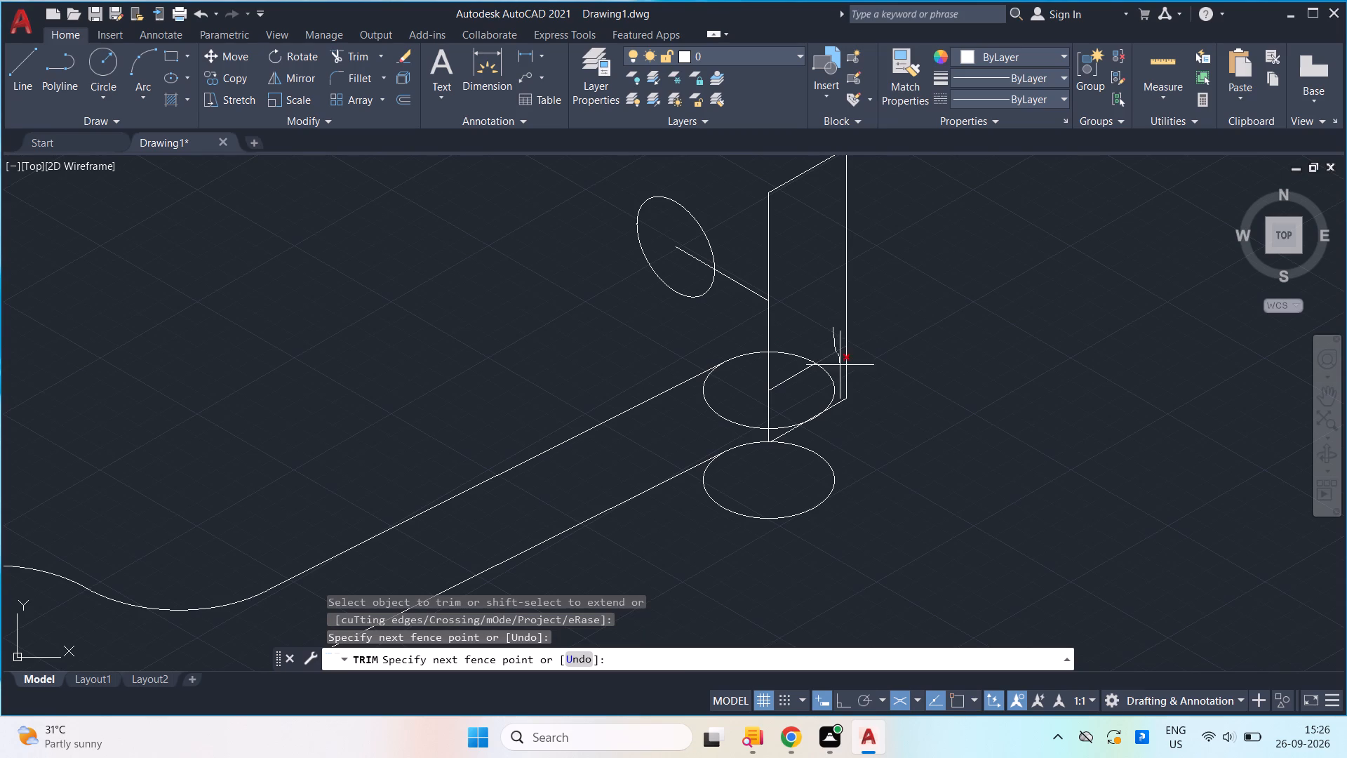
{"action": "left_click_drag", "start_coordinate": [840, 366], "coordinate": [840, 370]}
{"action": "left_click_drag", "start_coordinate": [782, 375], "coordinate": [803, 397]}
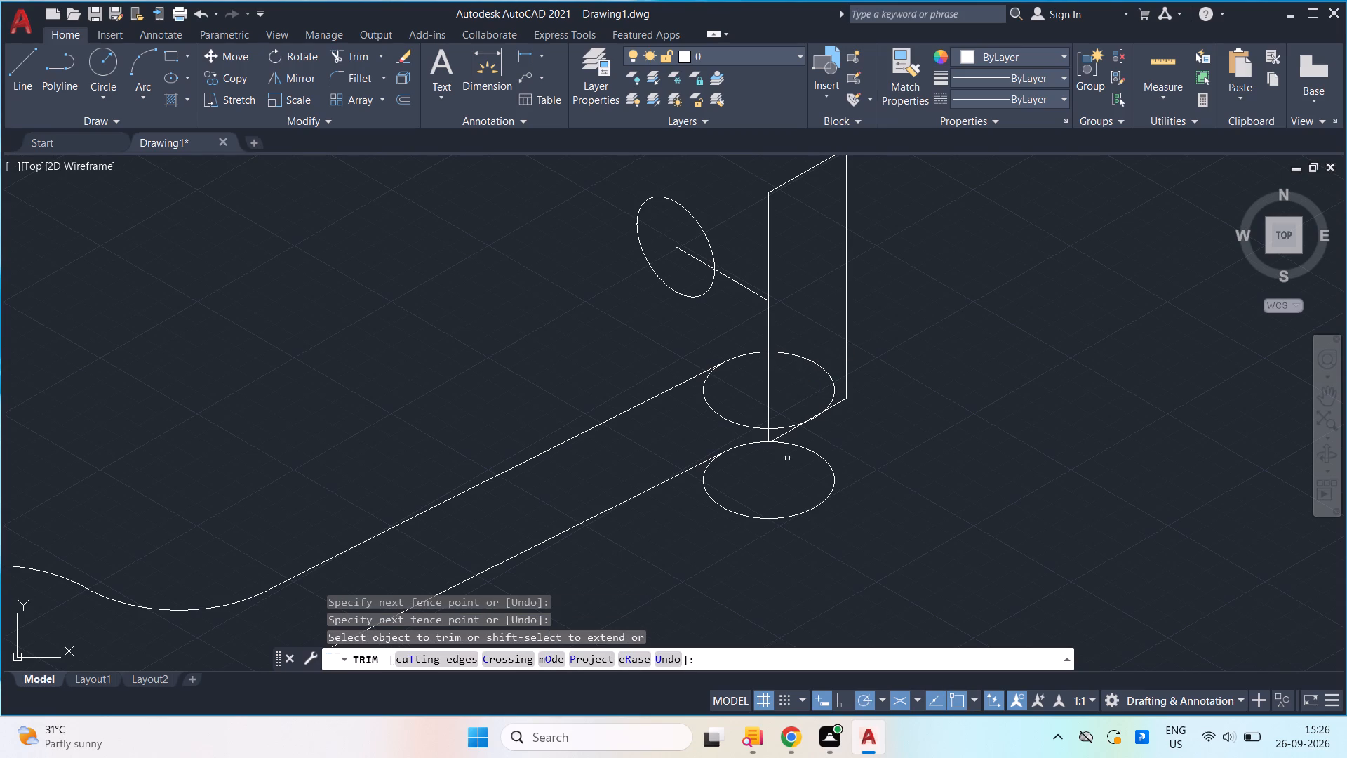
Trim both isocircles at the arm's end, keeping only the short arcs that join the arm's long lines to the upright's near vertical edge.
{"action": "left_click_drag", "start_coordinate": [847, 449], "coordinate": [702, 519]}
{"action": "left_click_drag", "start_coordinate": [675, 435], "coordinate": [735, 387]}
{"action": "left_click_drag", "start_coordinate": [777, 340], "coordinate": [817, 385]}
{"action": "left_click", "coordinate": [784, 427]}
{"action": "scroll", "coordinate": [829, 408], "scroll_direction": "up", "scroll_amount": 3}
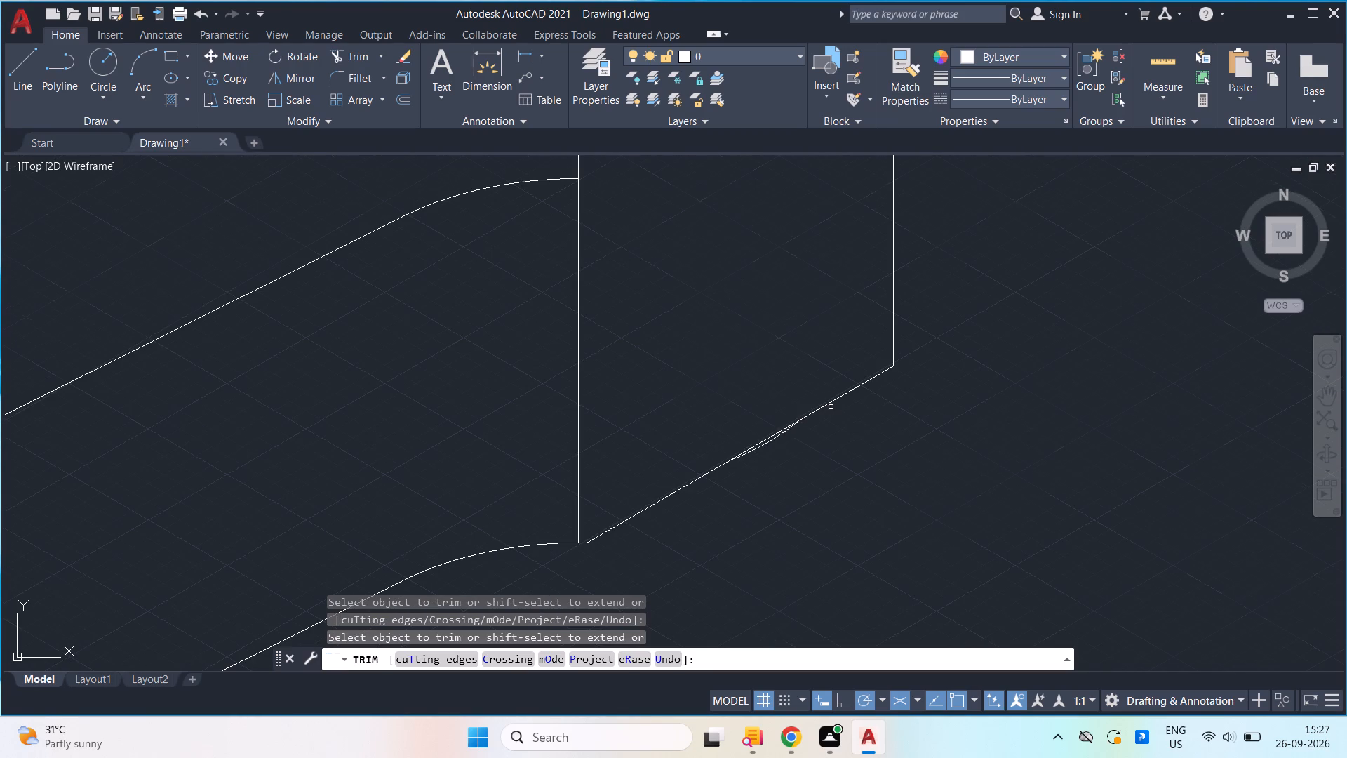
{"action": "left_click", "coordinate": [756, 451]}
Trim away the construction line running from the small ellipse's centre to the upright's near vertical edge.
{"action": "scroll", "coordinate": [739, 404], "scroll_direction": "down", "scroll_amount": 2}
{"action": "scroll", "coordinate": [681, 362], "scroll_direction": "down", "scroll_amount": 1}
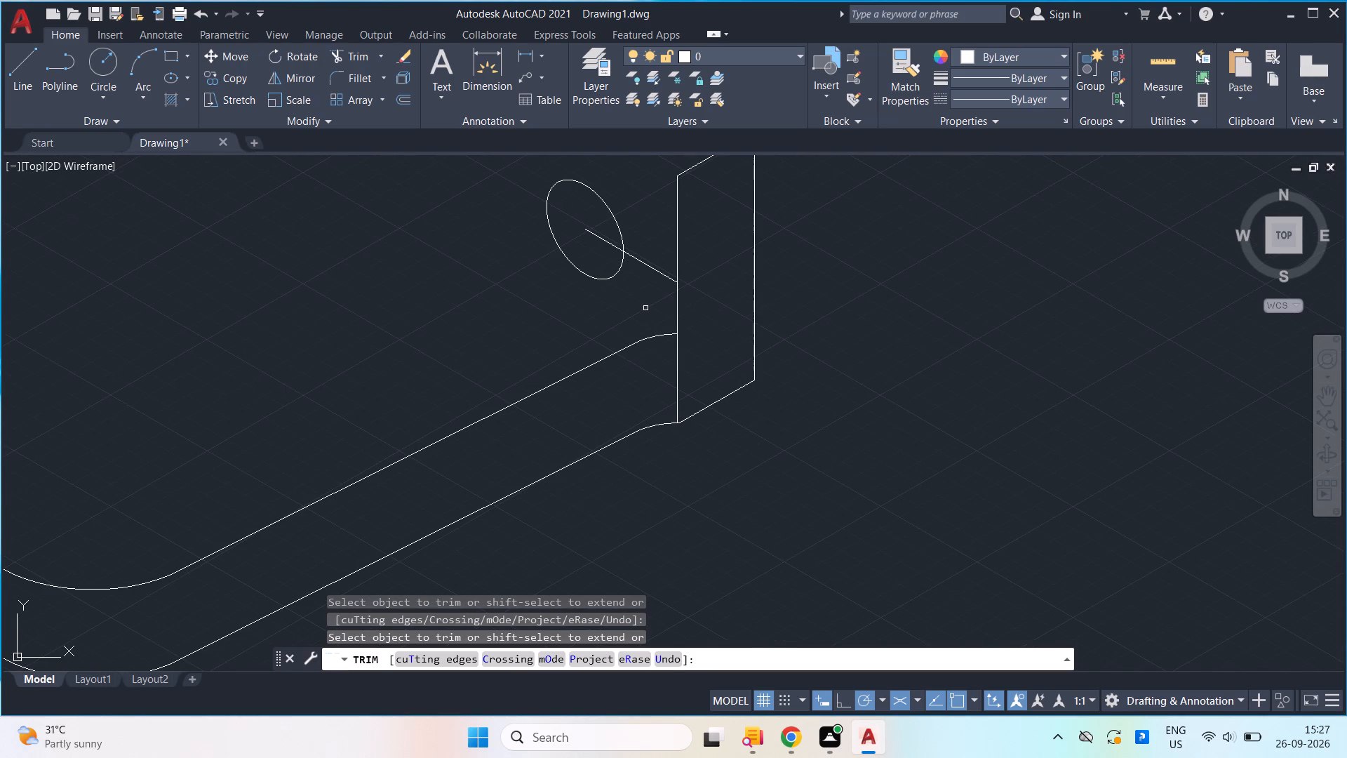
{"action": "left_click_drag", "start_coordinate": [655, 252], "coordinate": [650, 297]}
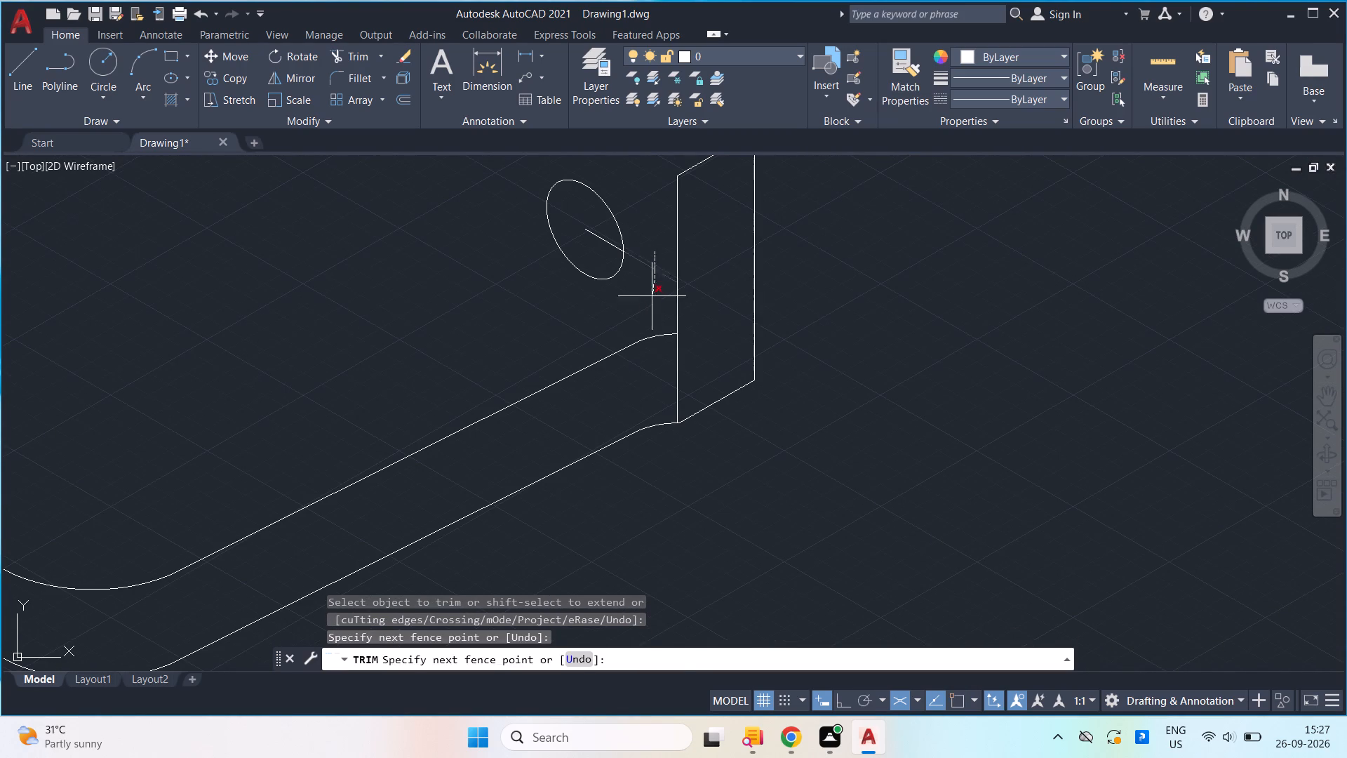
{"action": "left_click_drag", "start_coordinate": [650, 297], "coordinate": [650, 298]}
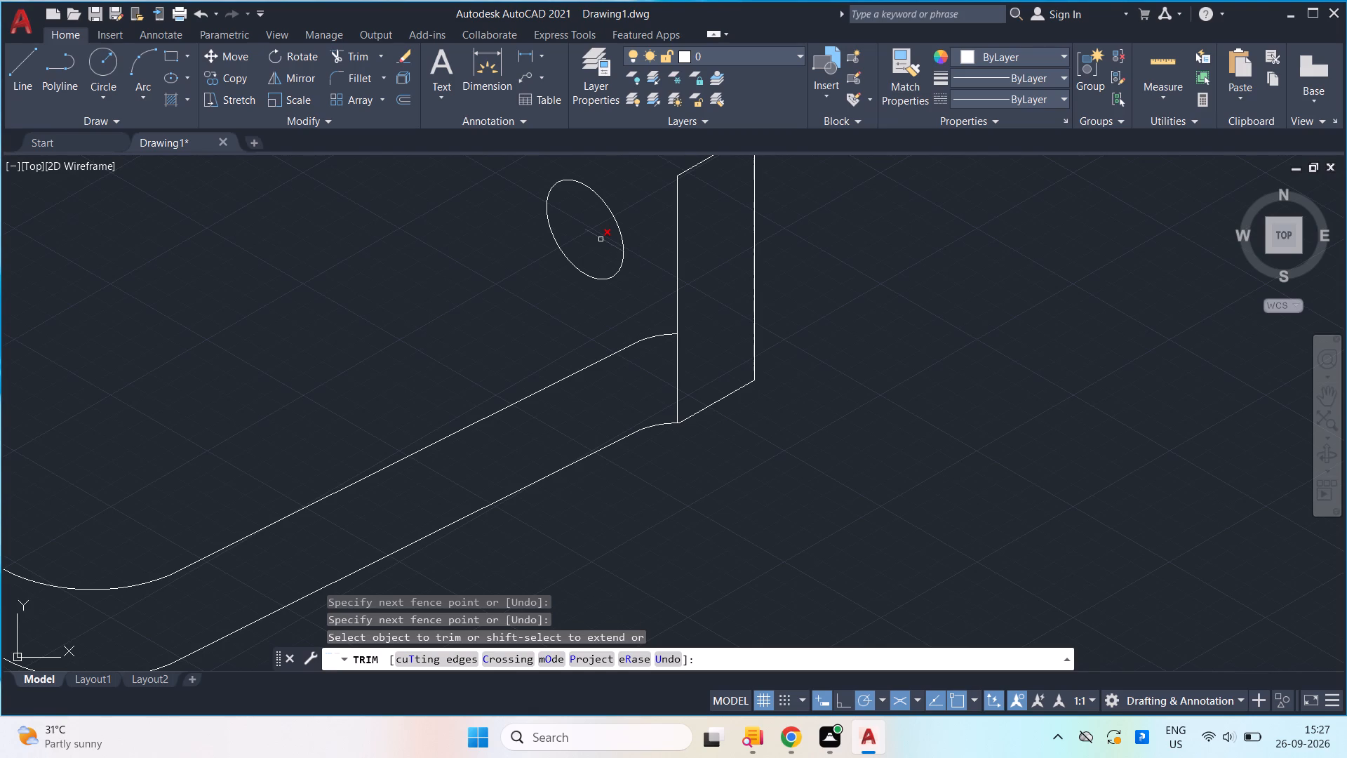
{"action": "left_click", "coordinate": [601, 237]}
{"action": "key", "text": "Escape"}
Draw a 40-unit line at 150° from the upright parallelogram's highest corner, passing above the small ellipse.
{"action": "scroll", "coordinate": [604, 251], "scroll_direction": "down", "scroll_amount": 1}
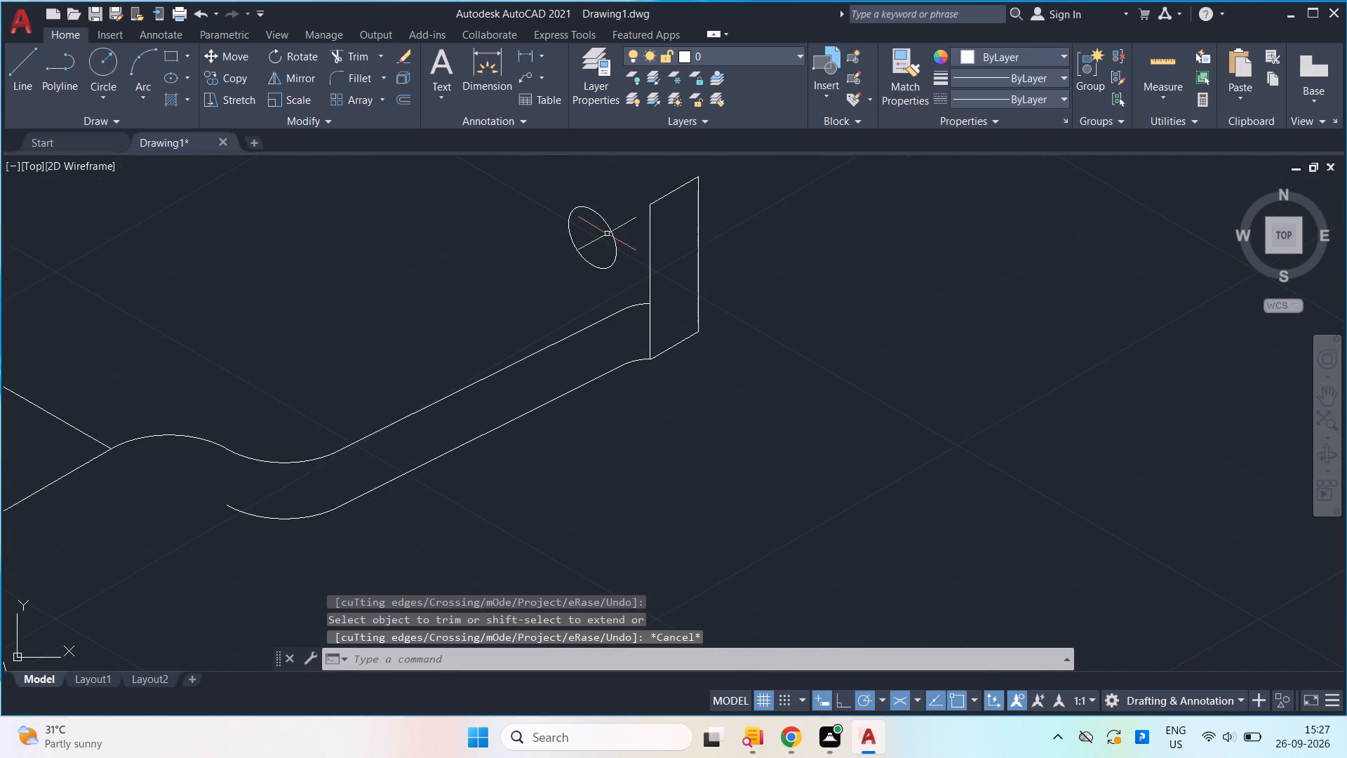
{"action": "scroll", "coordinate": [617, 243], "scroll_direction": "down", "scroll_amount": 2}
{"action": "middle_click_drag", "start_coordinate": [601, 311], "coordinate": [706, 457]}
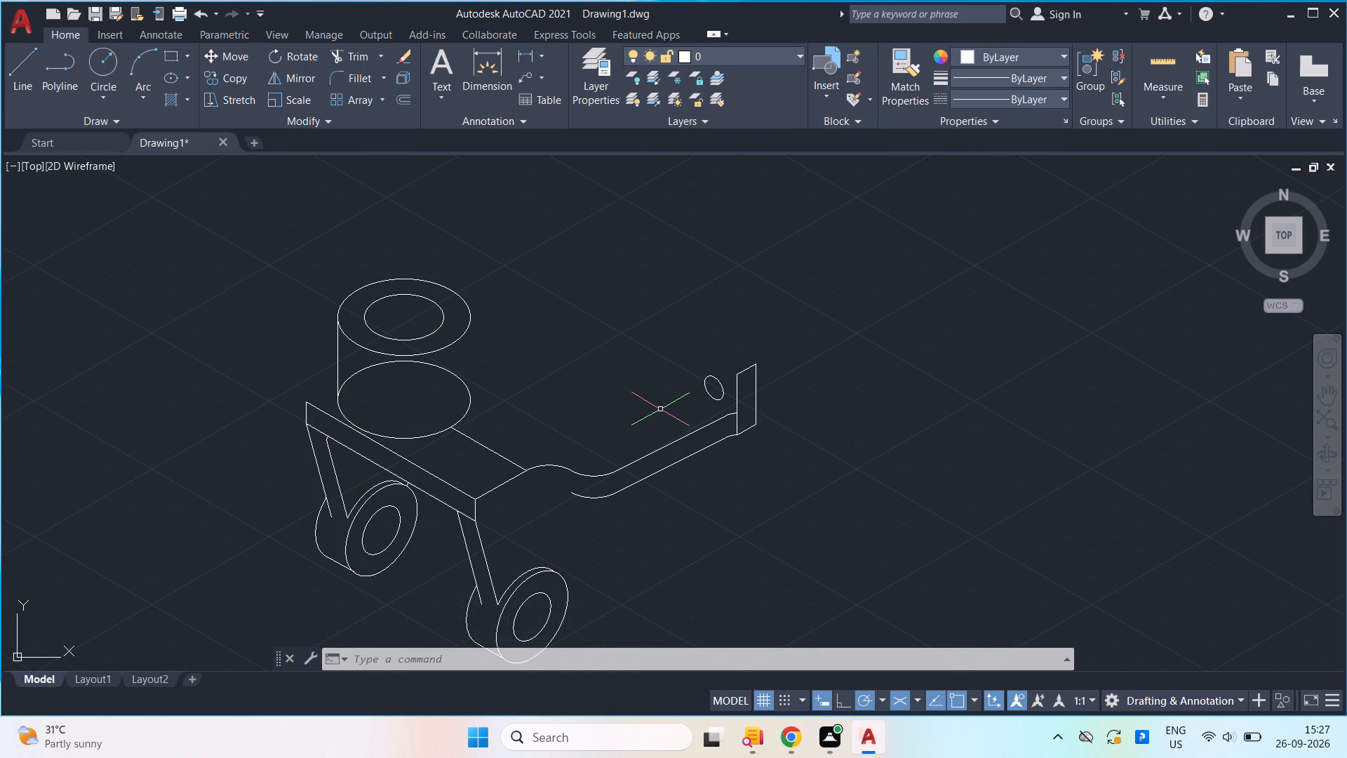
{"action": "key", "text": "l"}
{"action": "key", "text": "Return"}
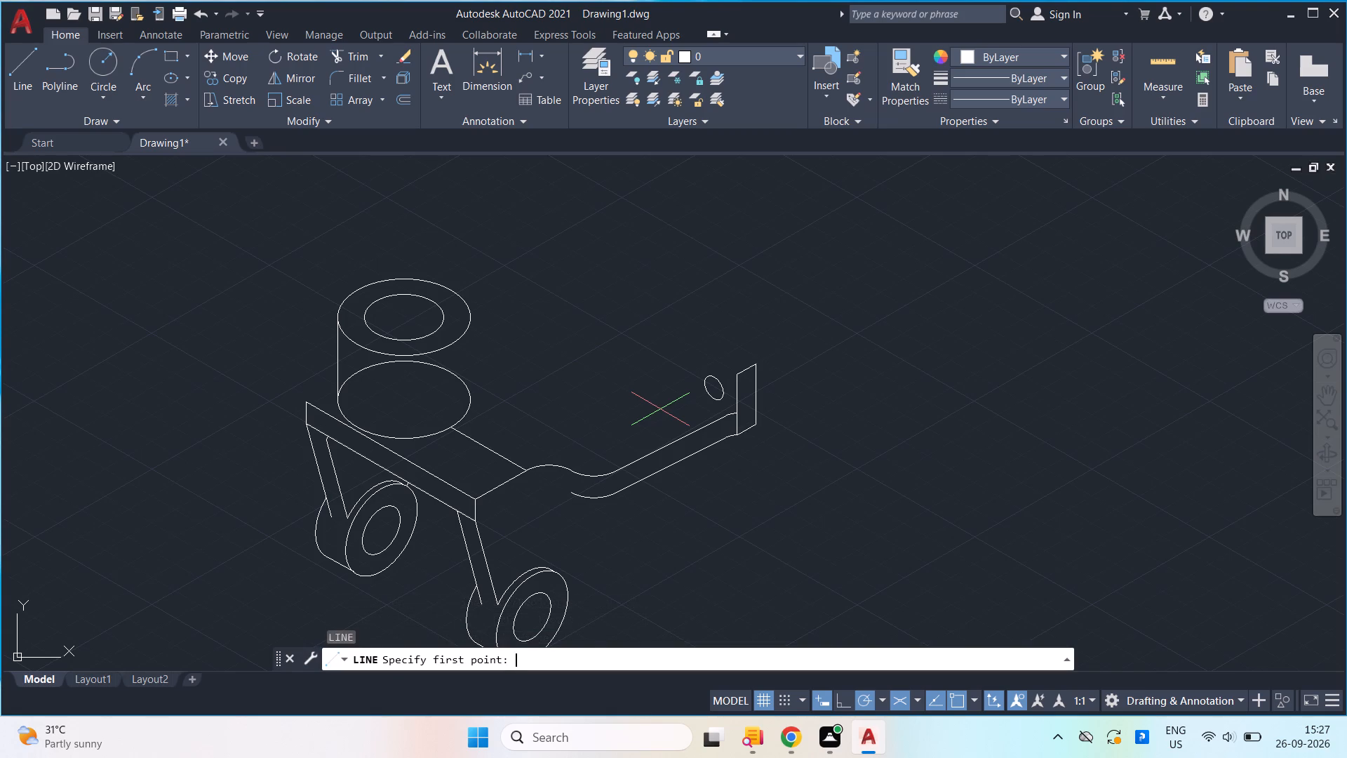
{"action": "left_click", "coordinate": [753, 363]}
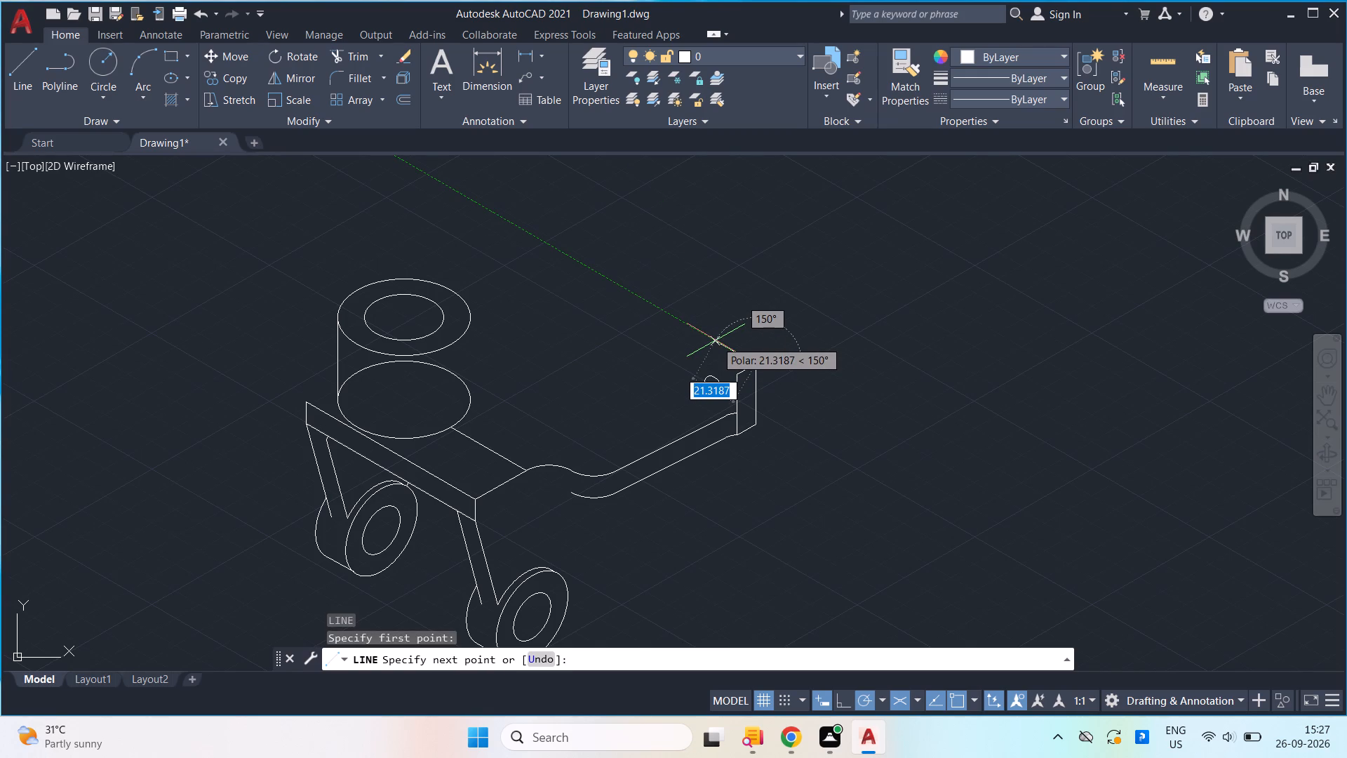
{"action": "type", "text": "40"}
{"action": "key", "text": "Return"}
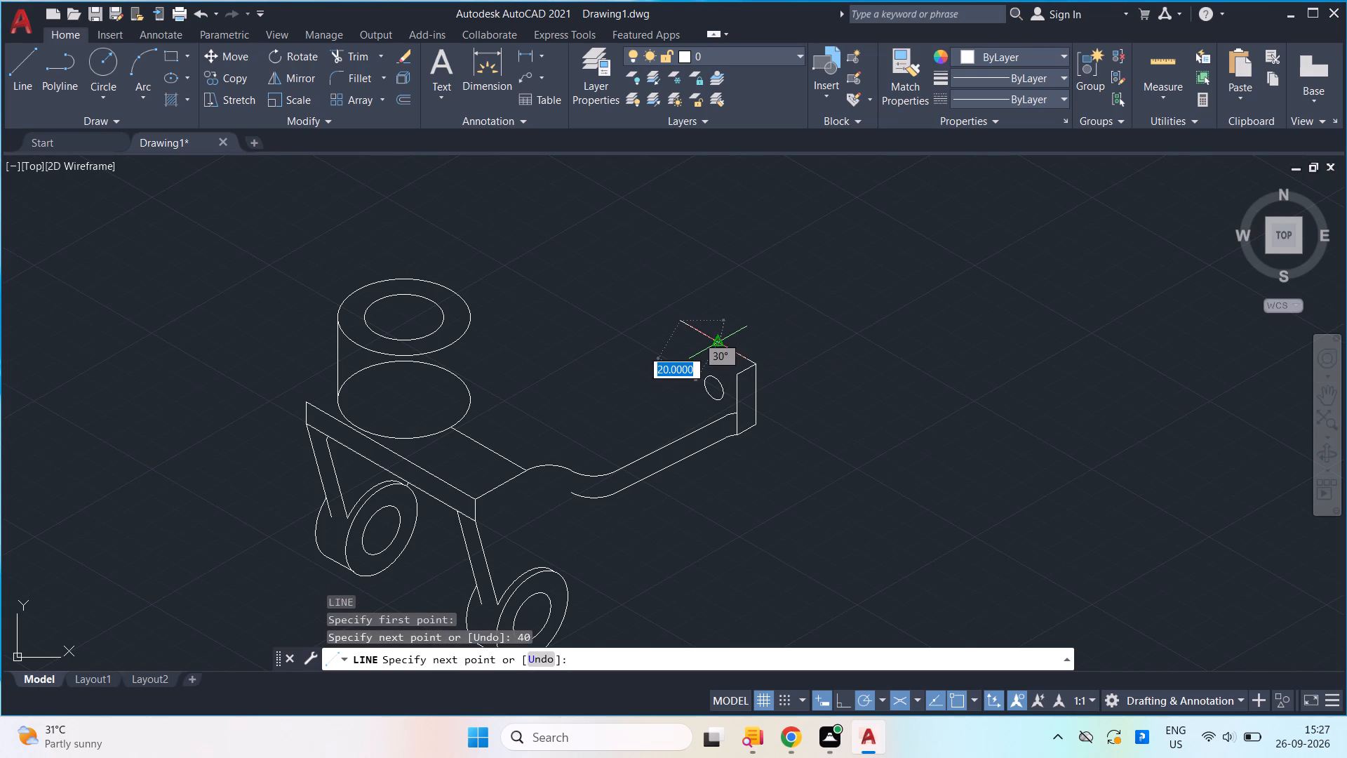
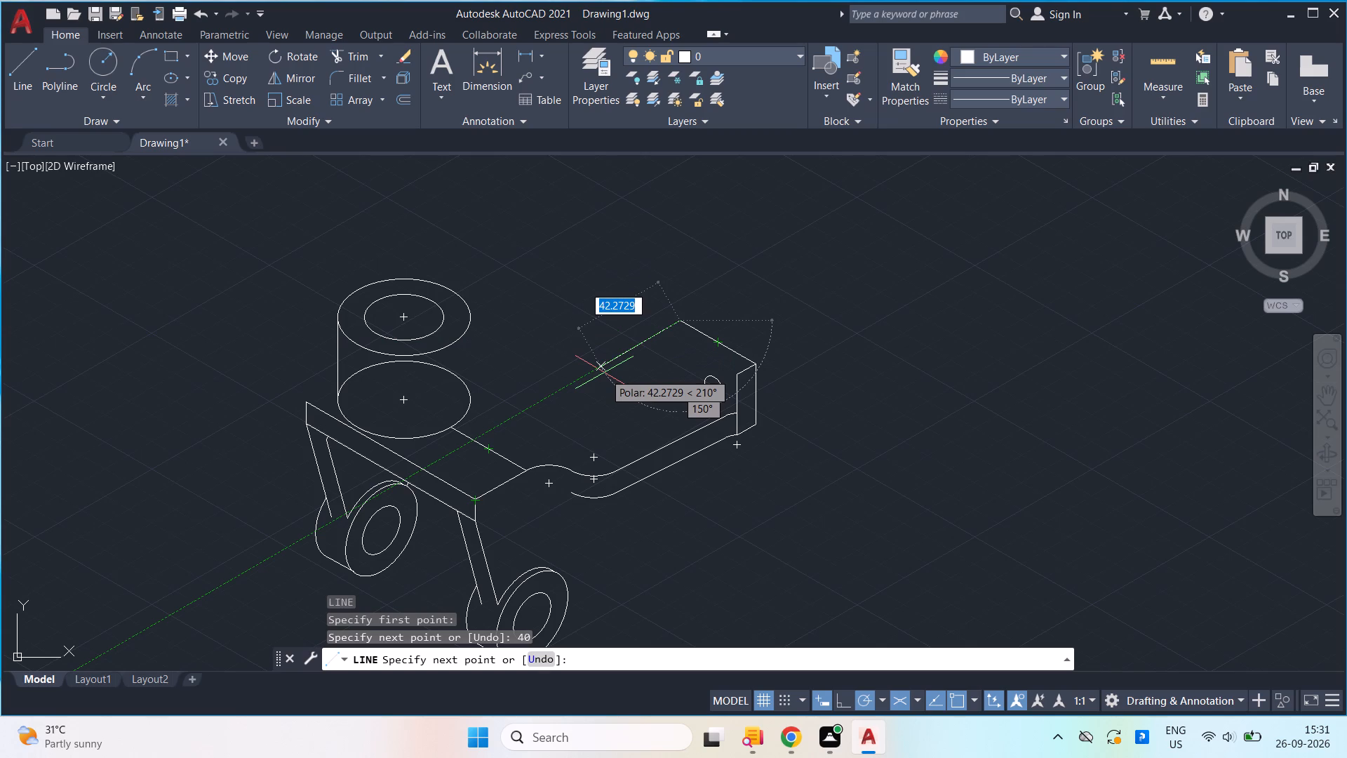
Continue from the 40-unit line's far end with a 25-unit line at 210°, finishing the line chain.
{"action": "type", "text": "25"}
{"action": "key", "text": "Return"}
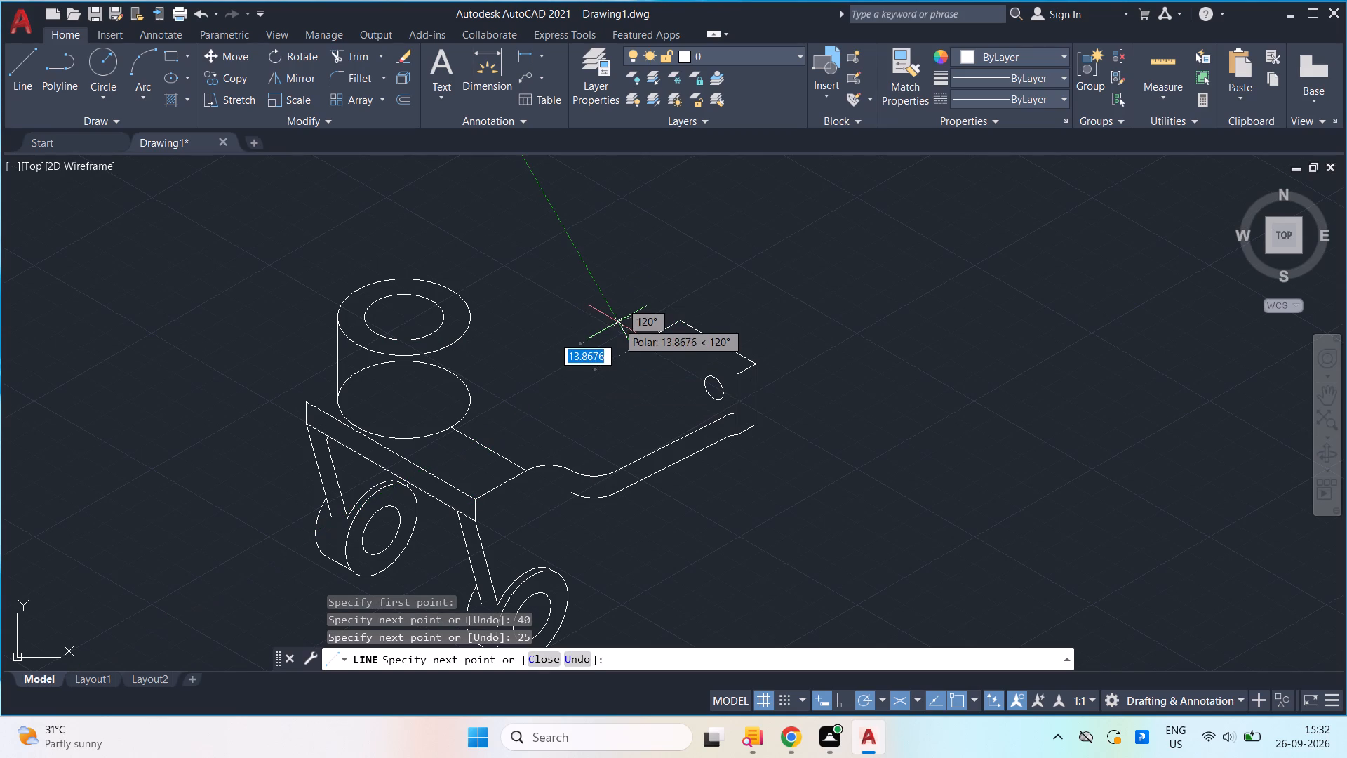
{"action": "key", "text": "space"}
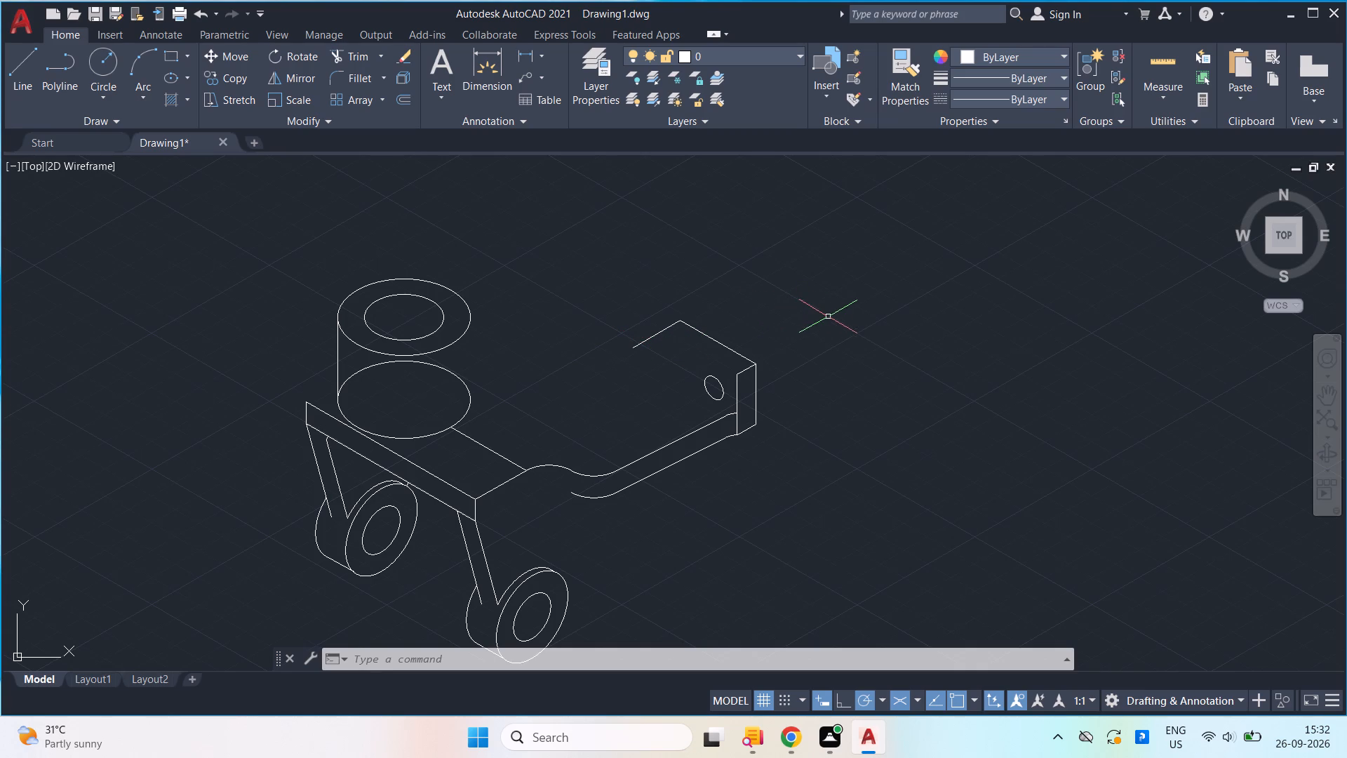
Draw a 24-unit line at 150° from beside the near vertical edge's top, continued by a 6-unit line at 210°.
{"action": "key", "text": "l"}
{"action": "key", "text": "Return"}
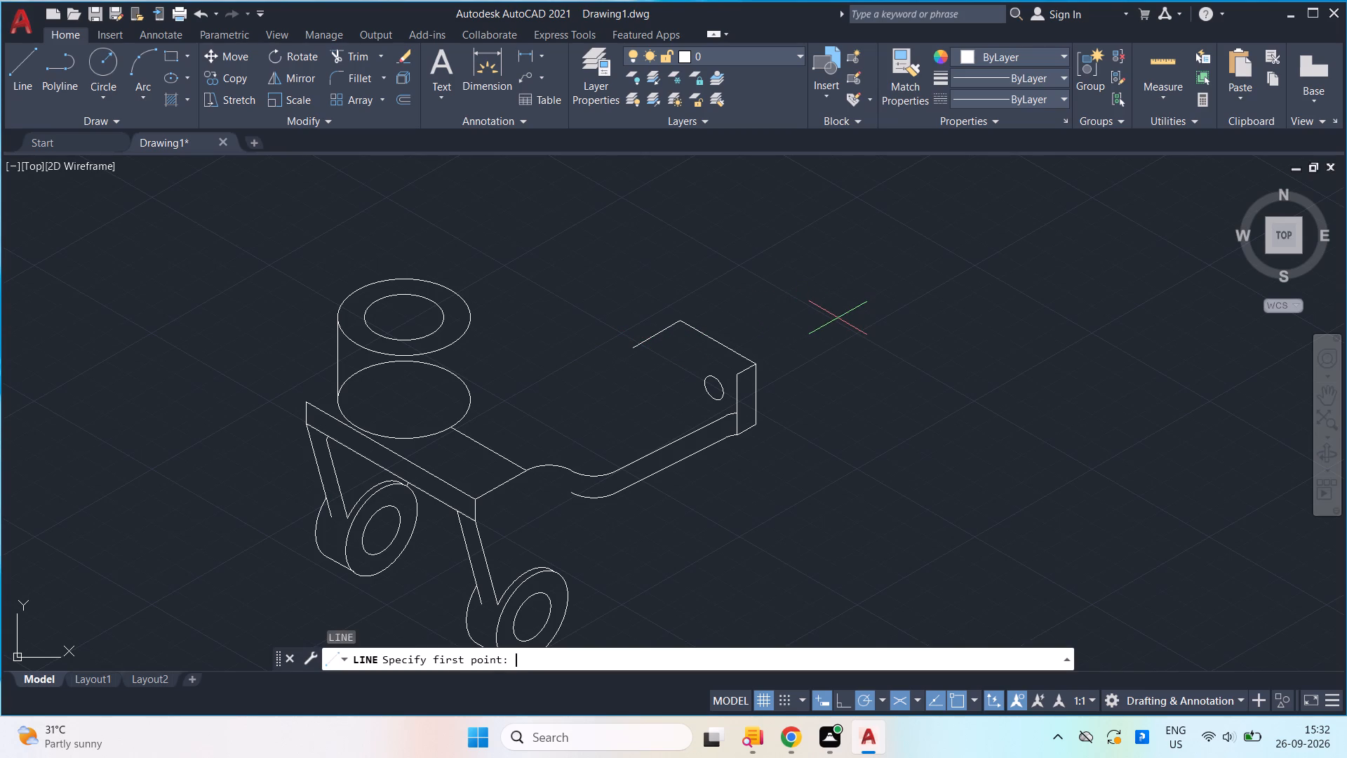
{"action": "left_click", "coordinate": [729, 374]}
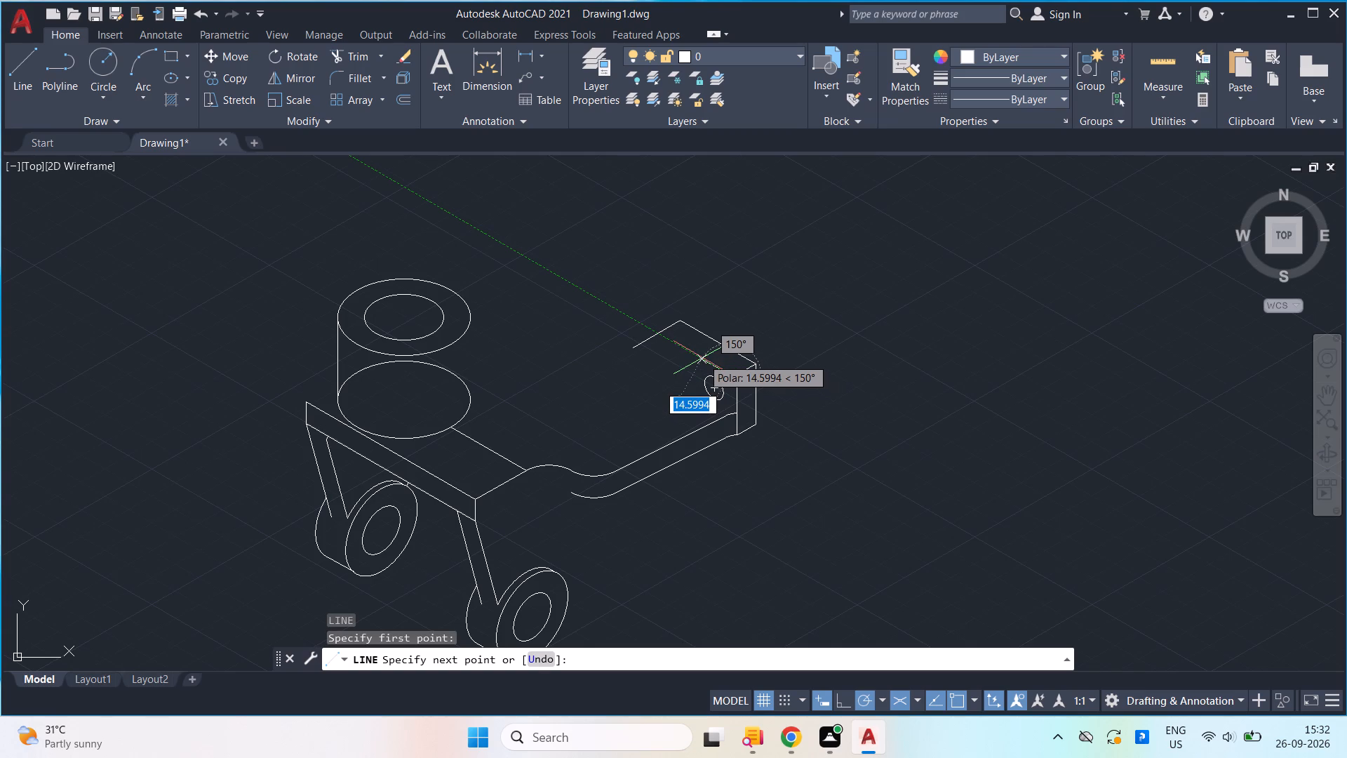
{"action": "type", "text": "24"}
{"action": "key", "text": "Return"}
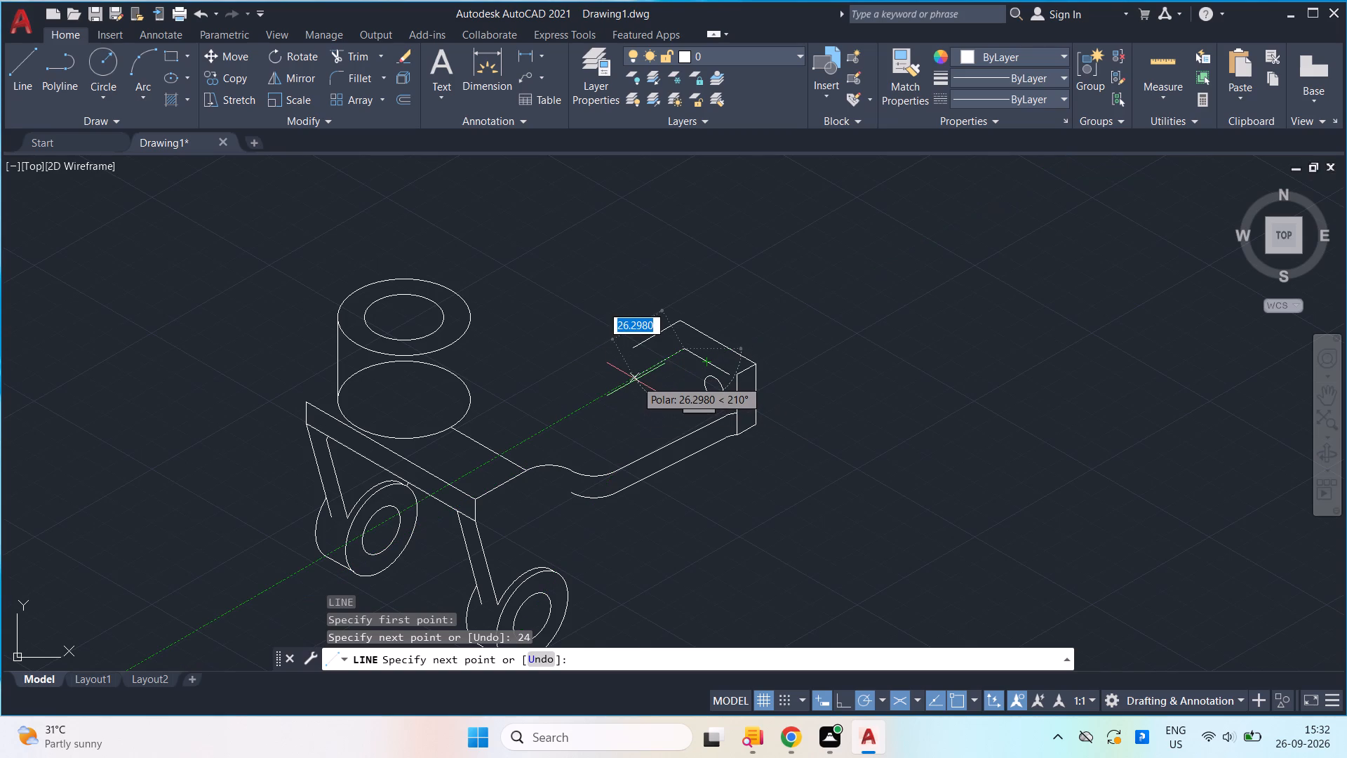
{"action": "key", "text": "6"}
{"action": "key", "text": "Return"}
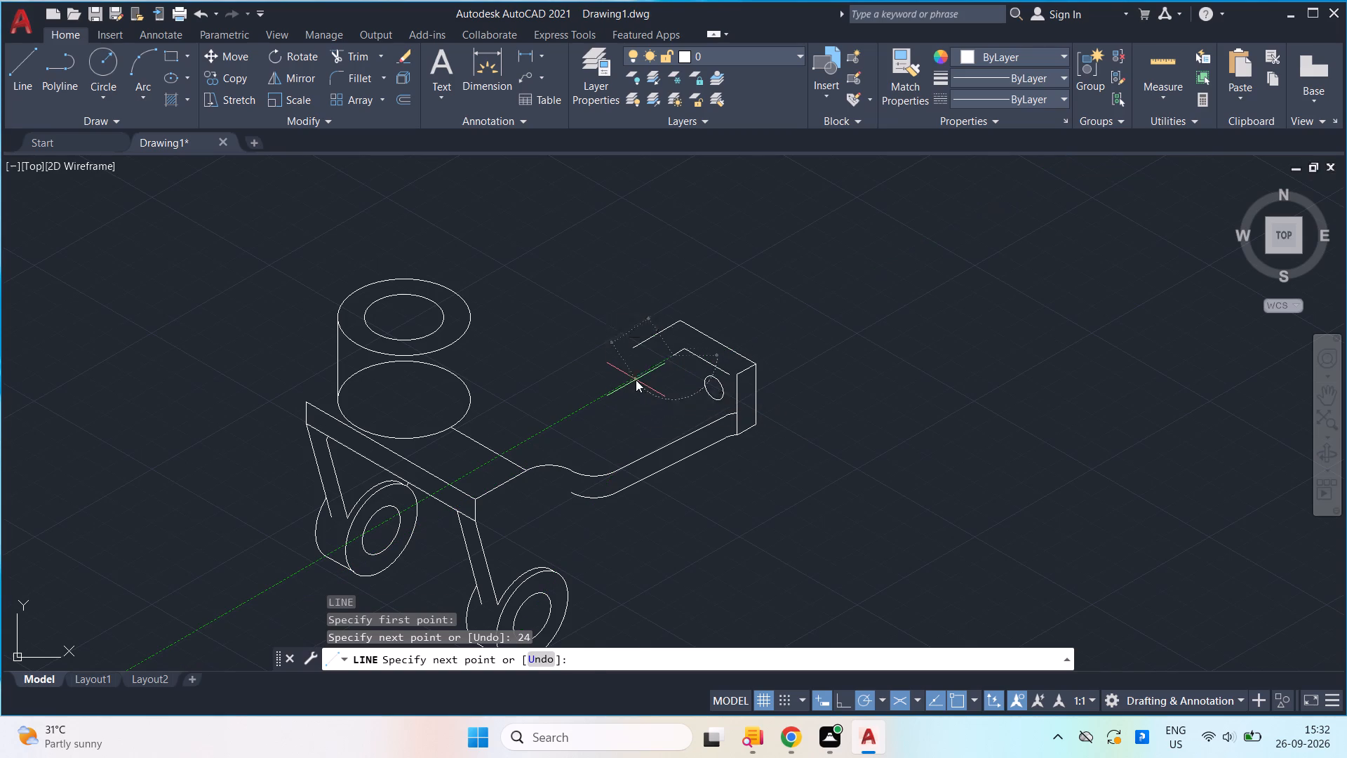
{"action": "key", "text": "space"}
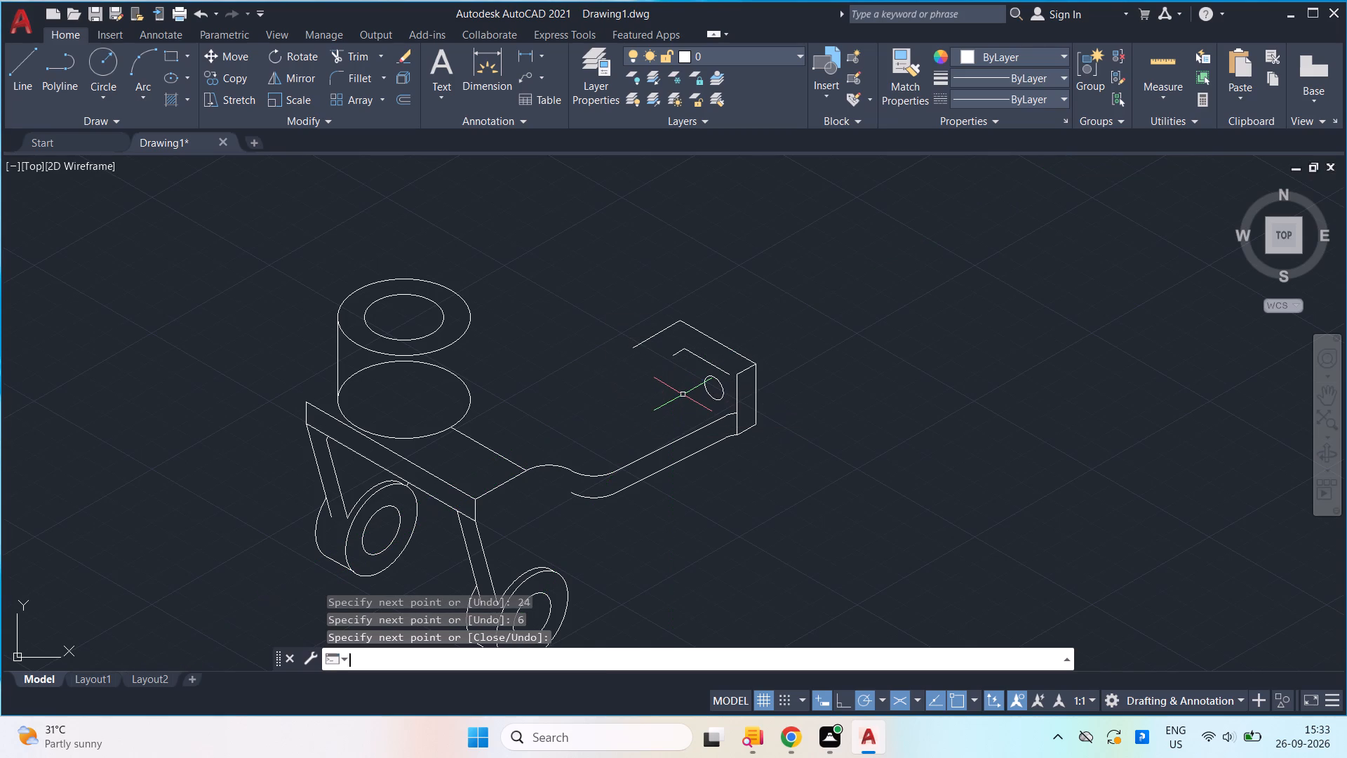
Draw a top-plane isocircle of radius 6 centred on the free end of the 6-unit line.
{"action": "key", "text": "e"}
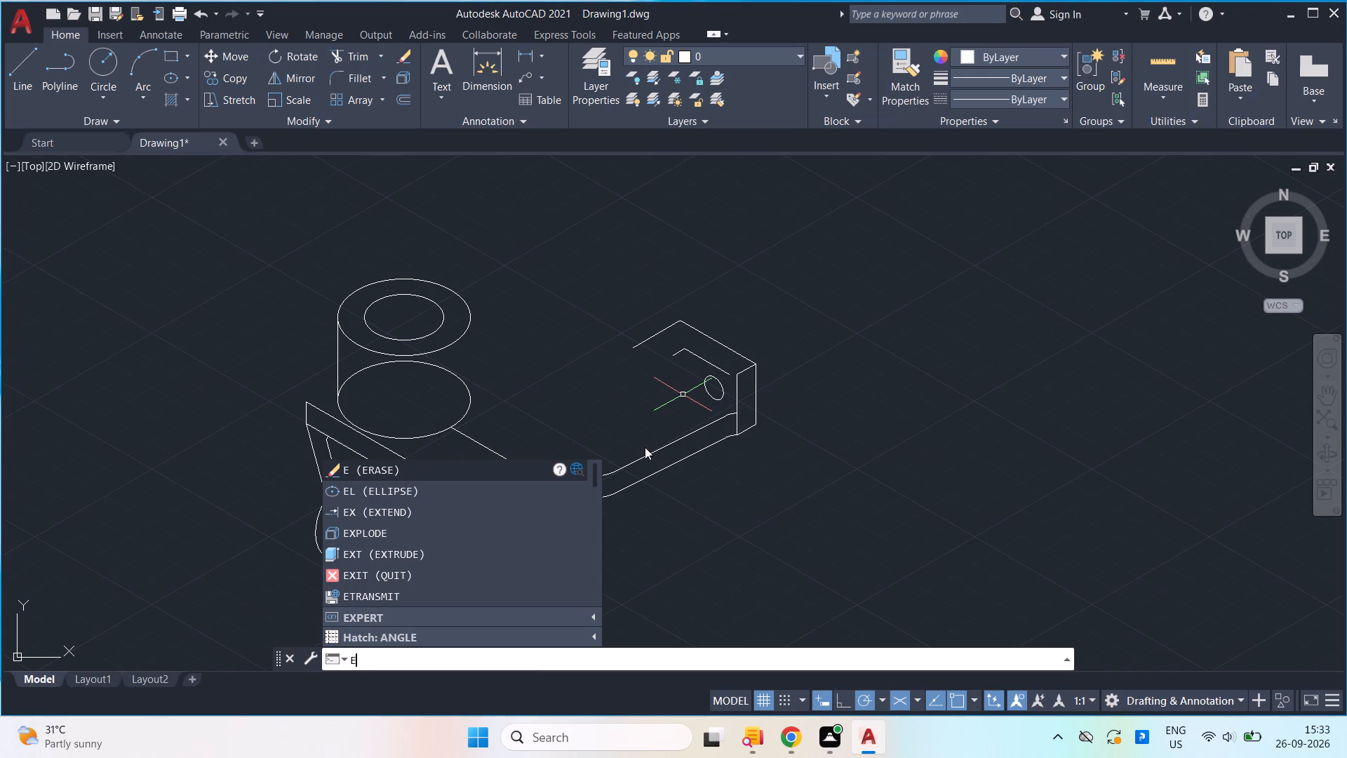
{"action": "left_click", "coordinate": [570, 491]}
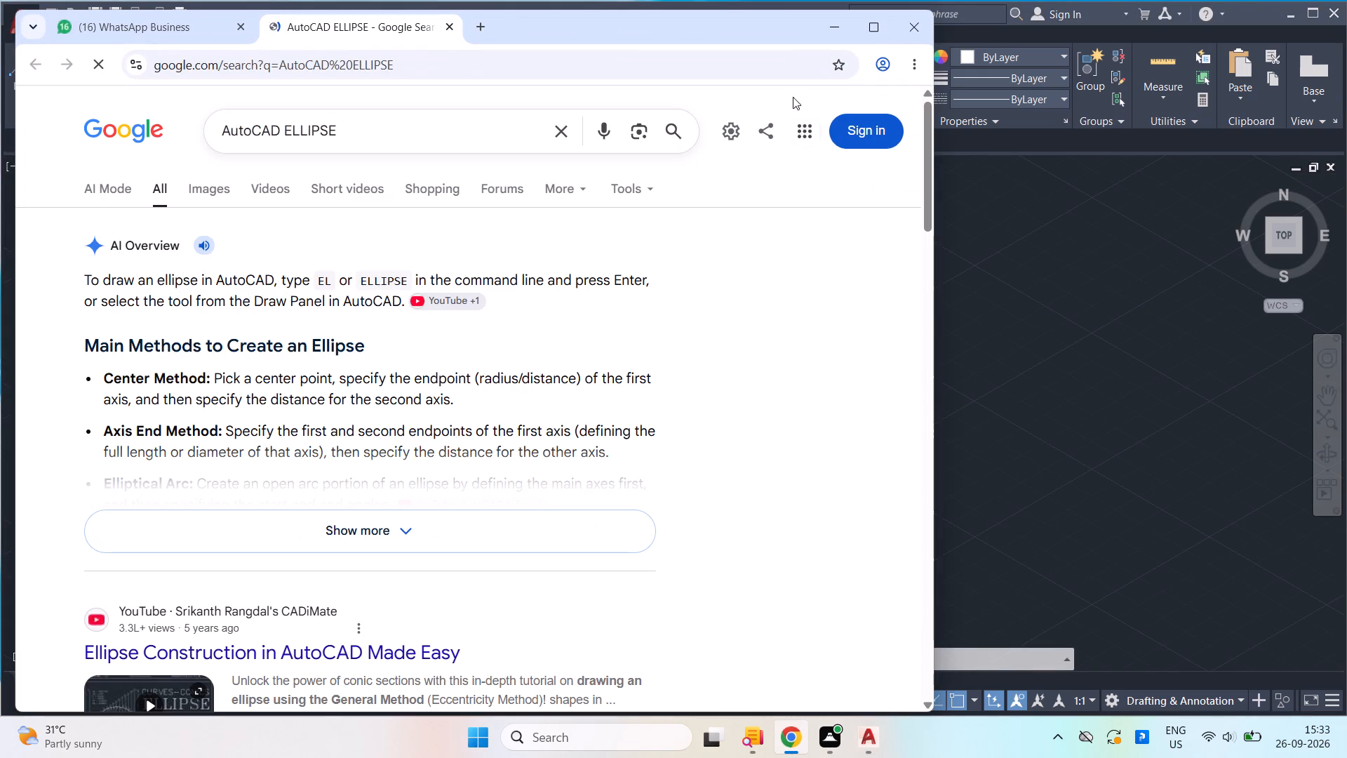
{"action": "left_click", "coordinate": [827, 32]}
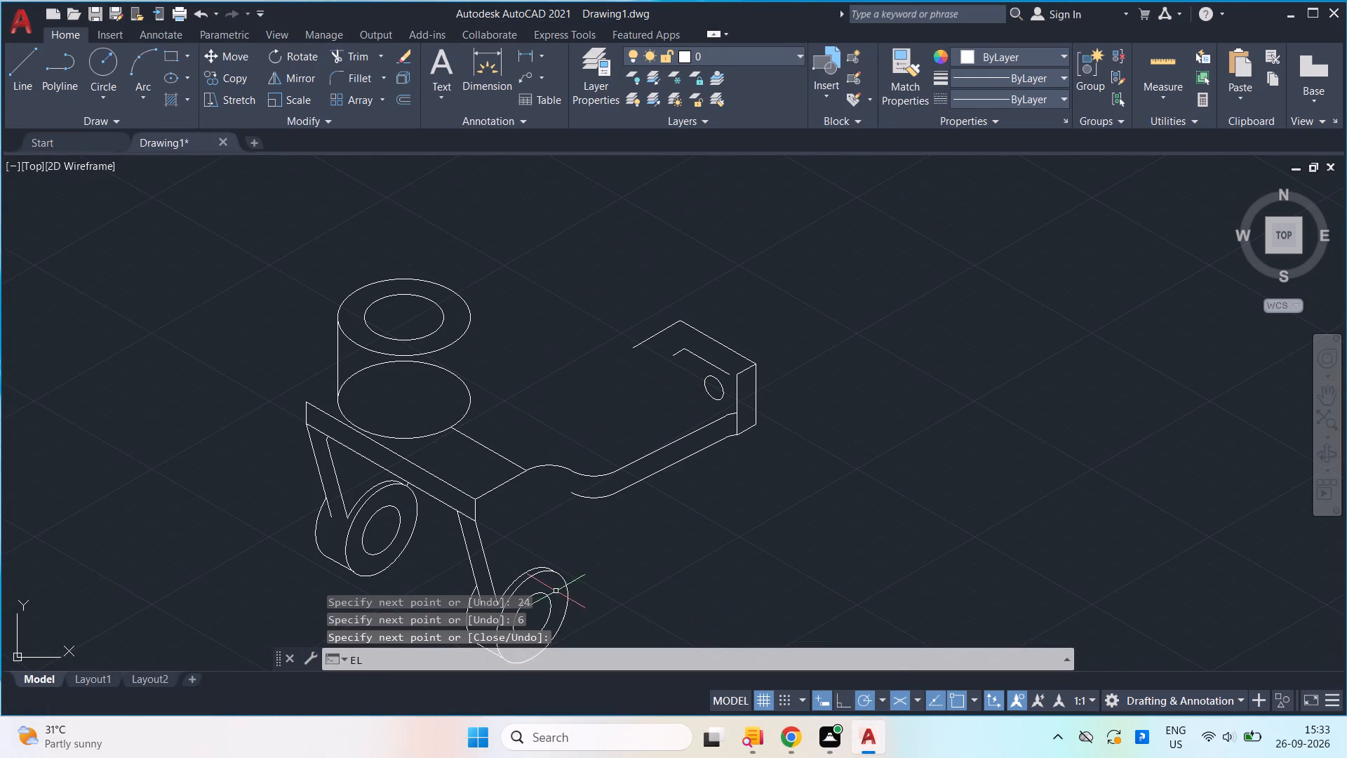
{"action": "key", "text": "Return"}
{"action": "right_click_drag", "start_coordinate": [819, 533], "coordinate": [813, 555]}
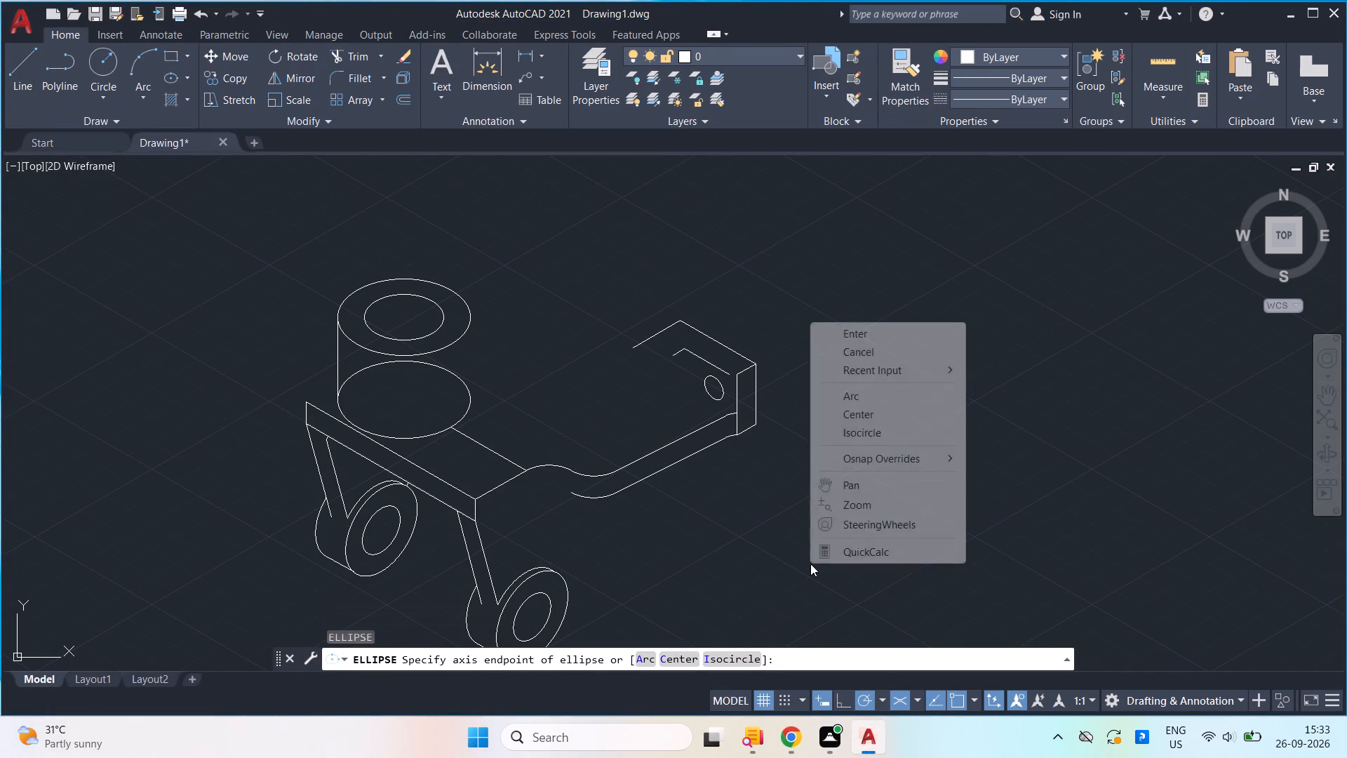
{"action": "left_click", "coordinate": [750, 651]}
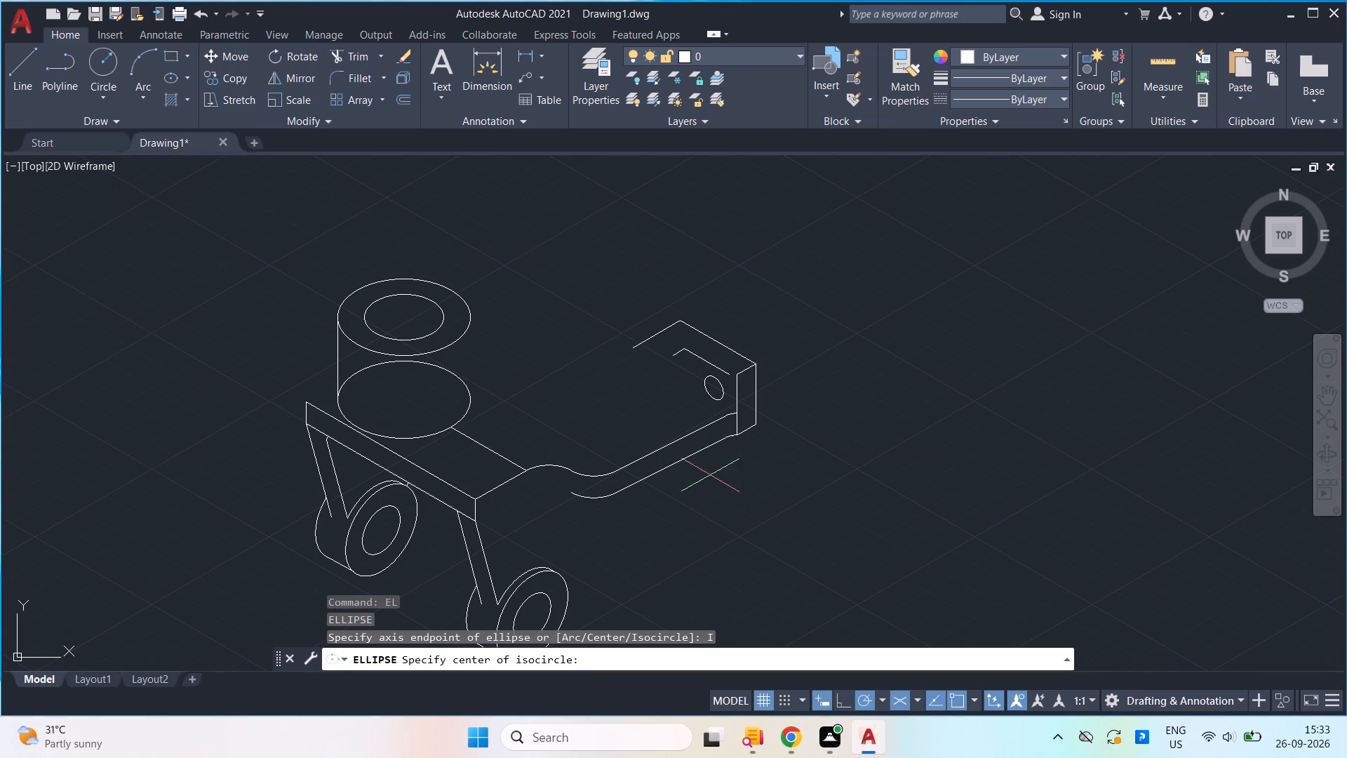
{"action": "left_click", "coordinate": [673, 360]}
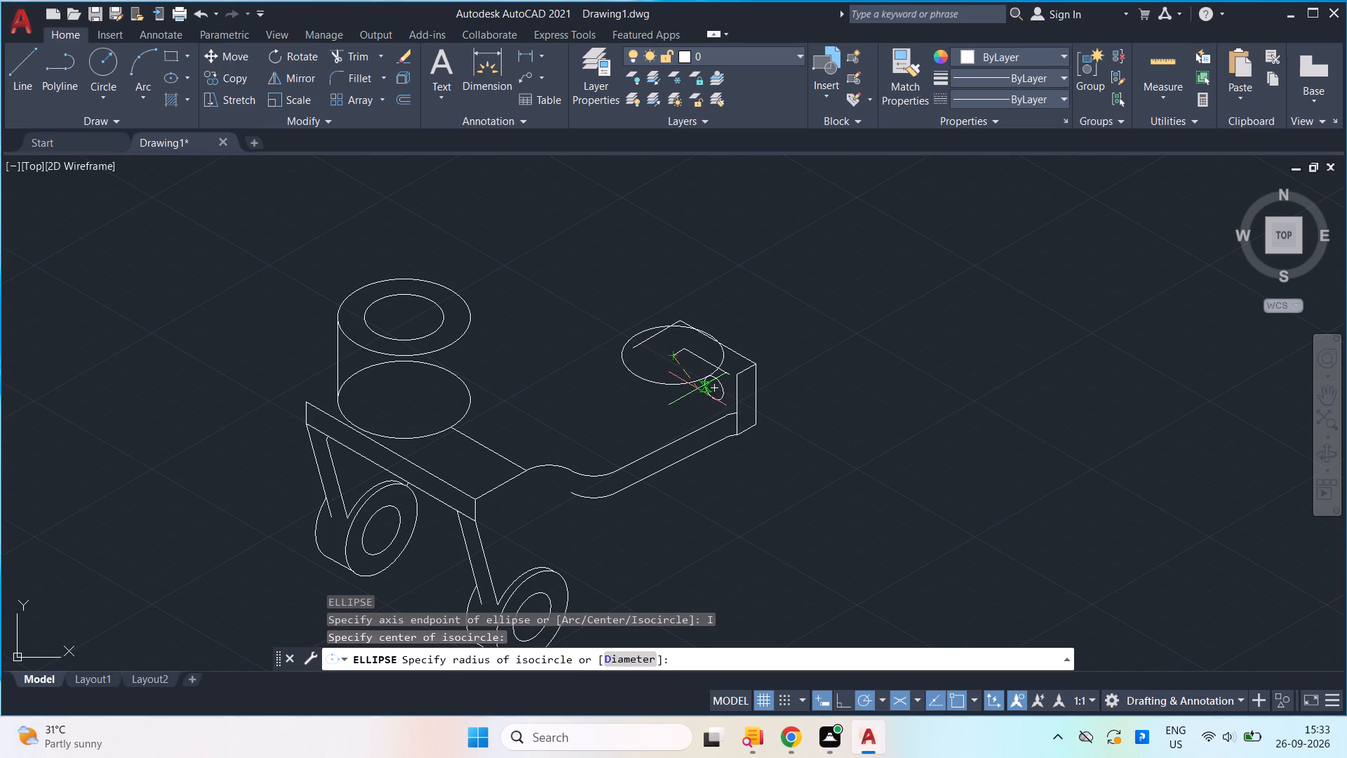
{"action": "key", "text": "6"}
{"action": "key", "text": "Return"}
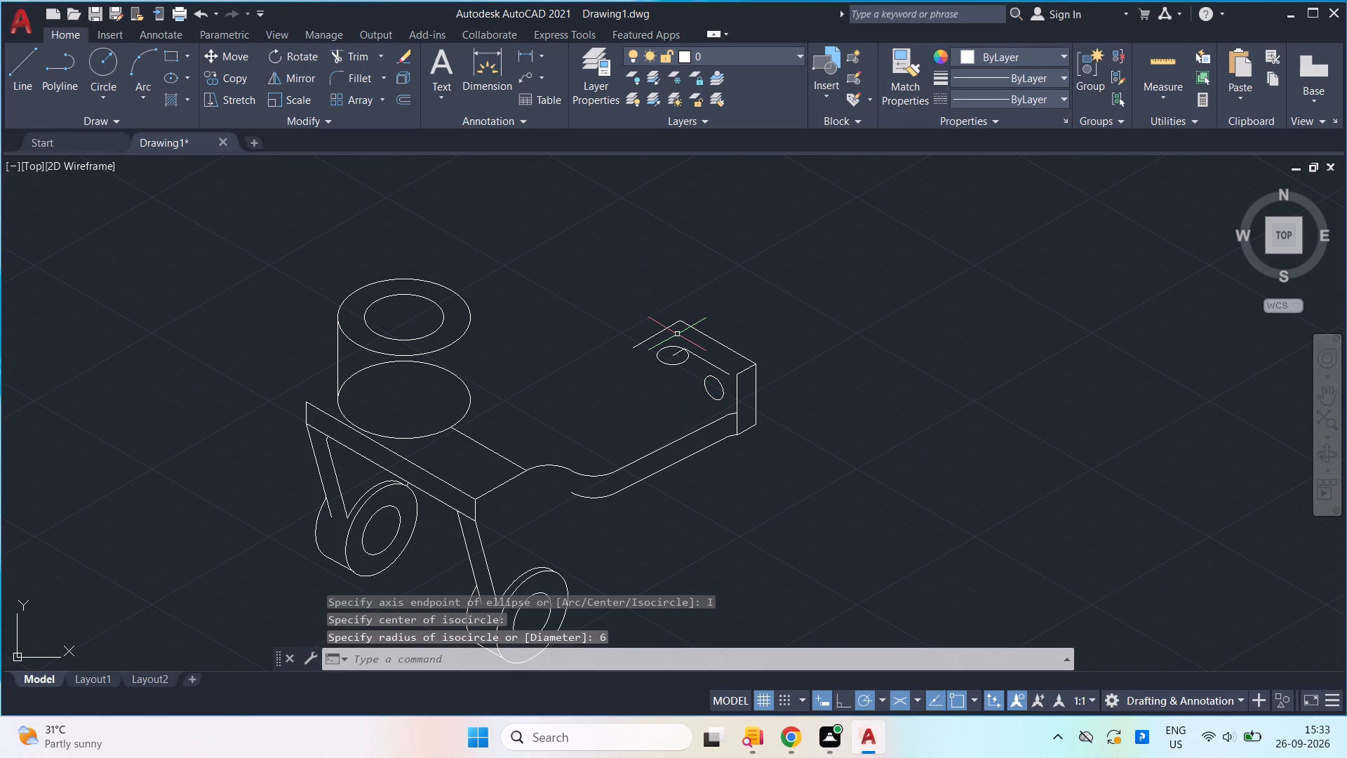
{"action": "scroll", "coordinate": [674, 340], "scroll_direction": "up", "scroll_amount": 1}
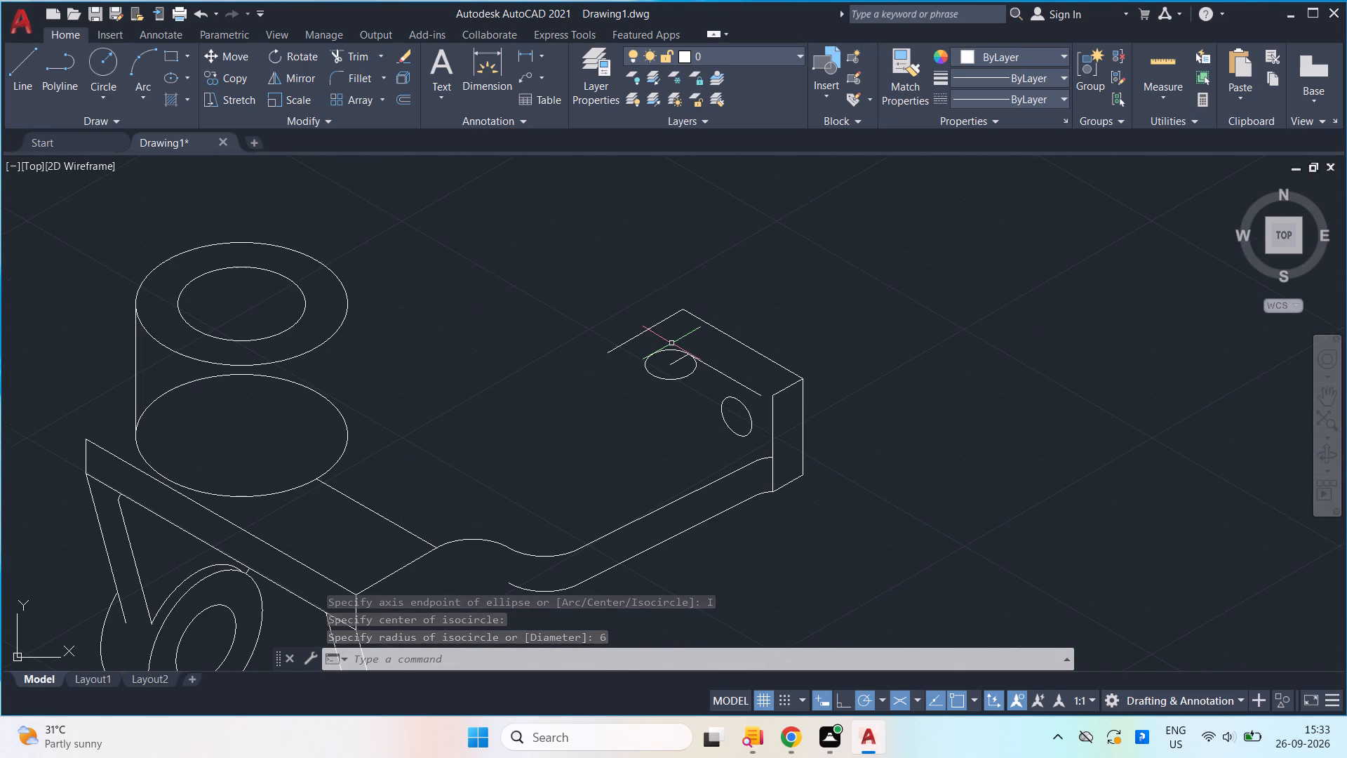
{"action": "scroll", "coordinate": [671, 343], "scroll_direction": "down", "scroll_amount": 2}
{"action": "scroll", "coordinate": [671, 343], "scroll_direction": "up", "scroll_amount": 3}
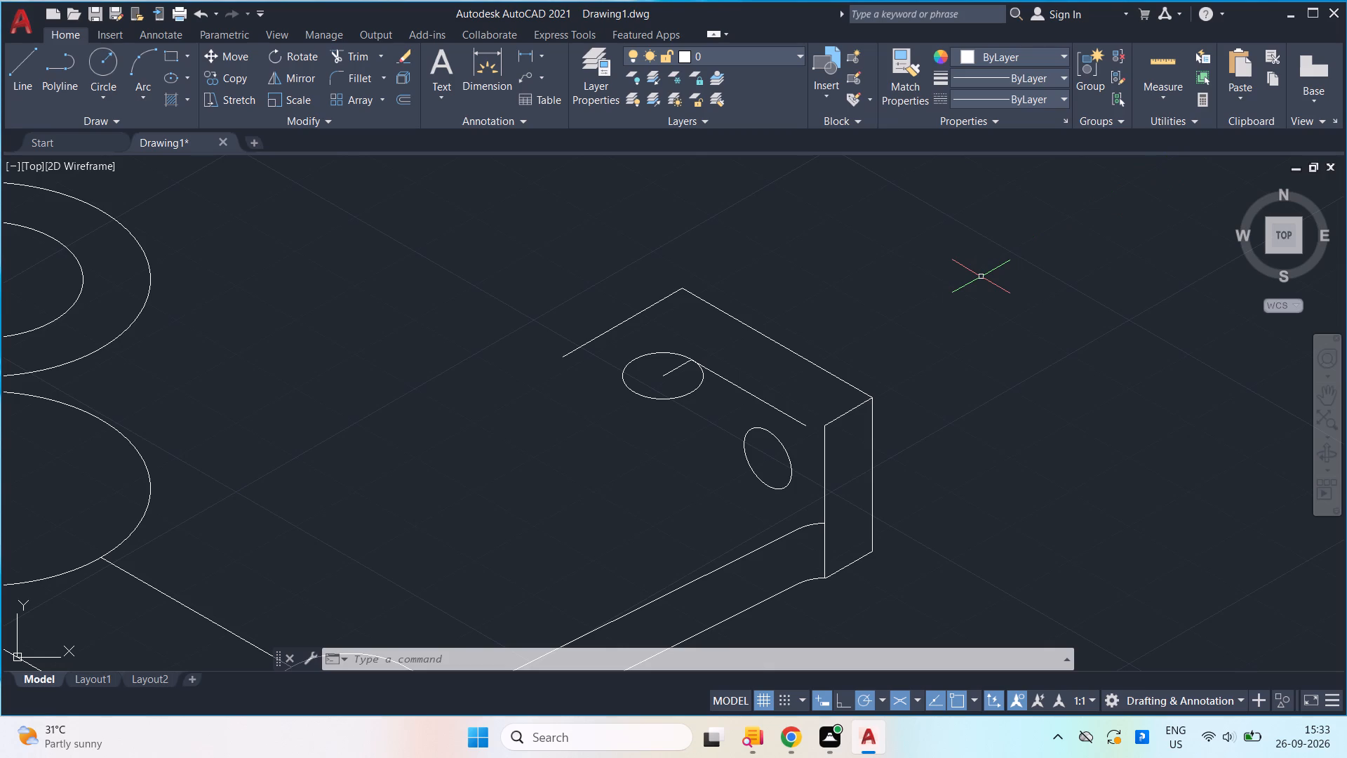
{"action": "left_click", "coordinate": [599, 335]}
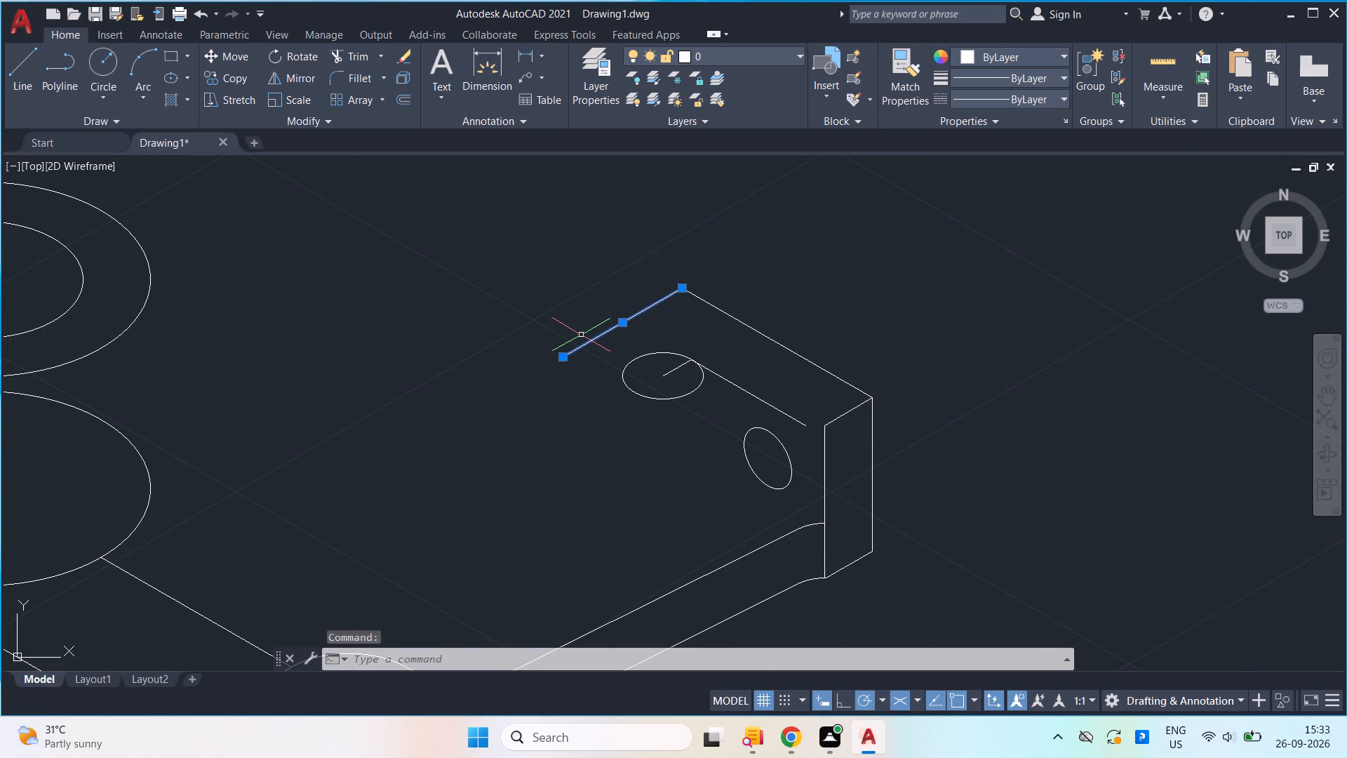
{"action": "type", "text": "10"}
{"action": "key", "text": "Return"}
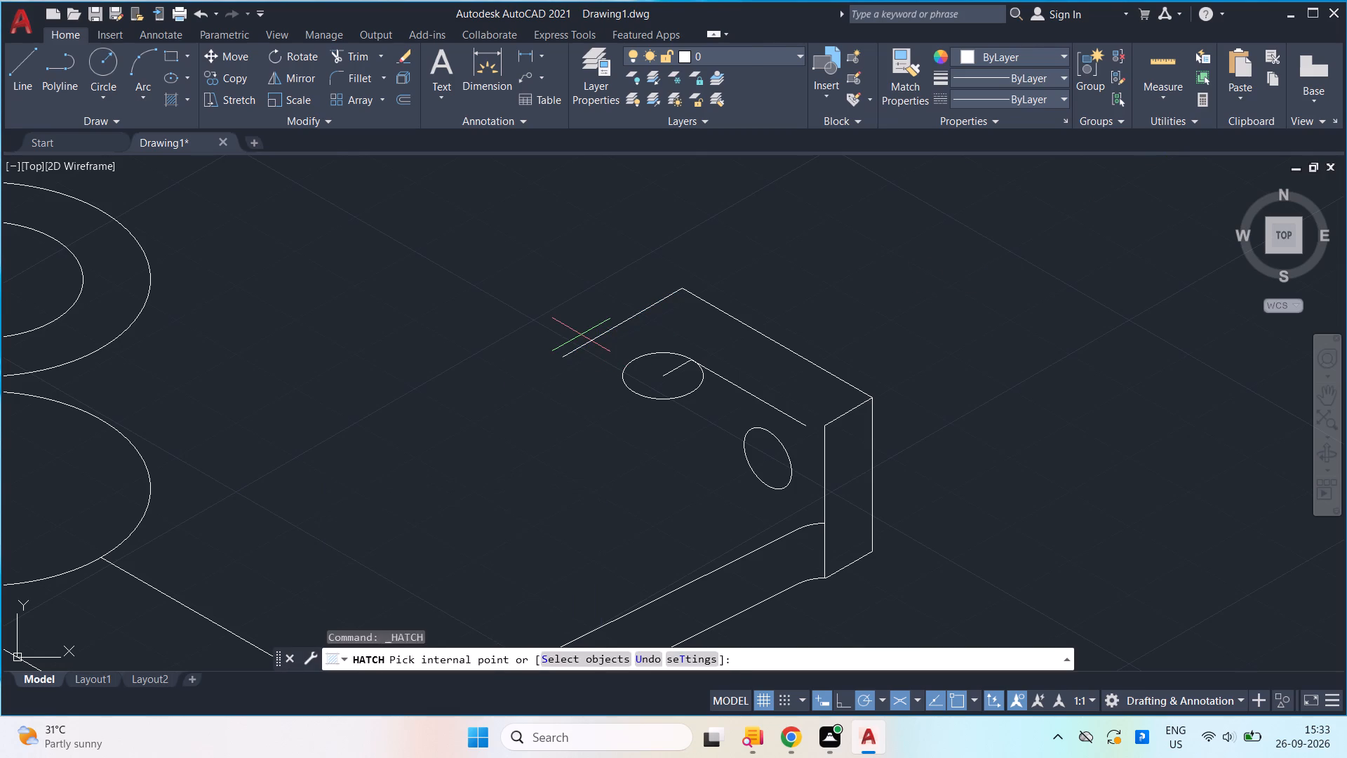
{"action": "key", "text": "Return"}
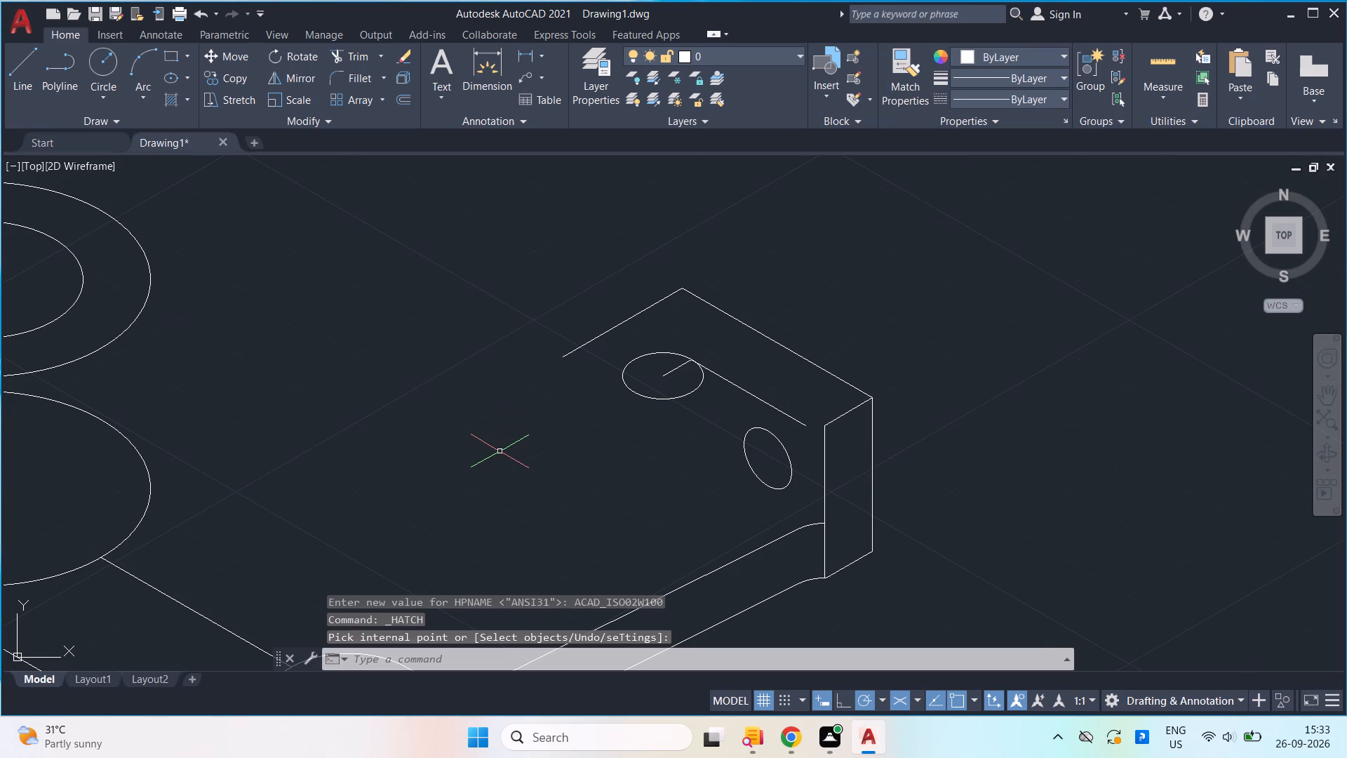
Copy the 25-unit line 10 units along 330°, using its lower end as the base point.
{"action": "left_click", "coordinate": [584, 367]}
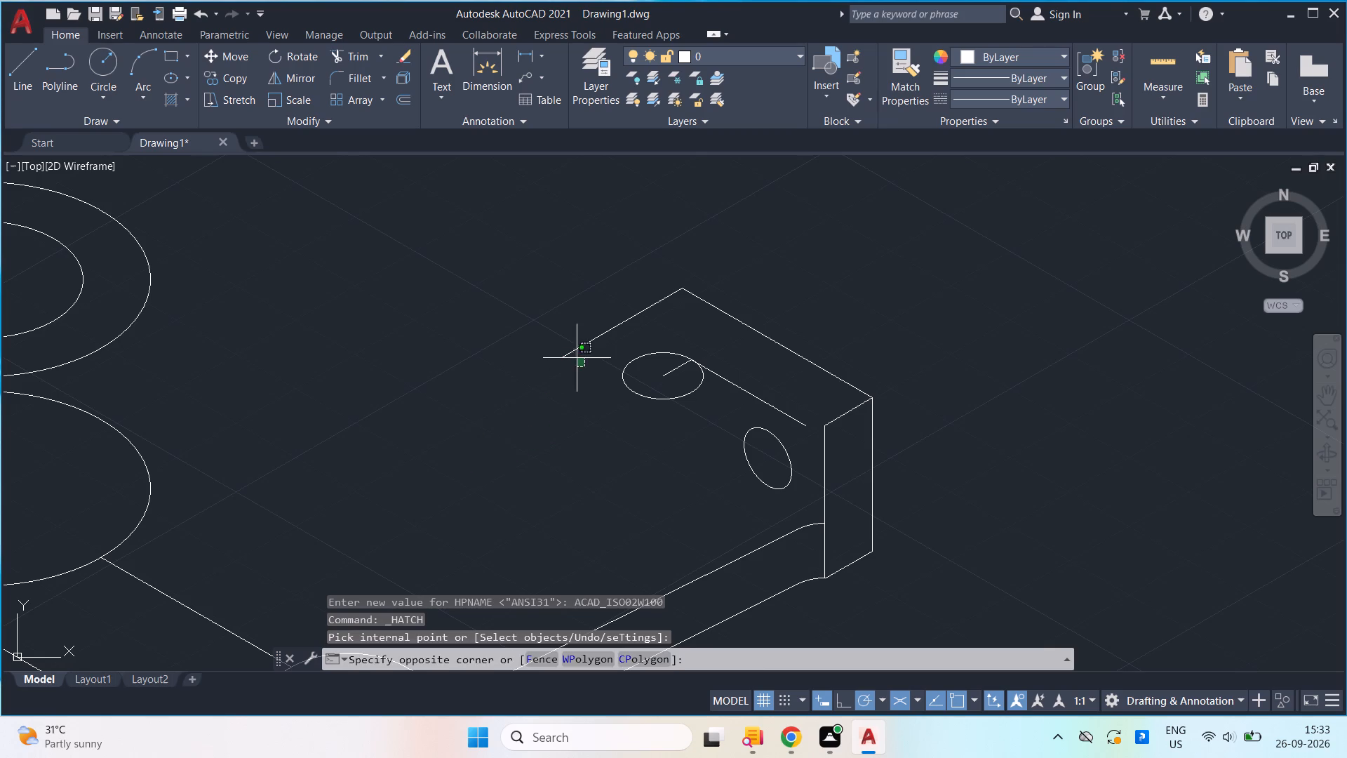
{"action": "left_click", "coordinate": [563, 350]}
{"action": "type", "text": "co"}
{"action": "key", "text": "Return"}
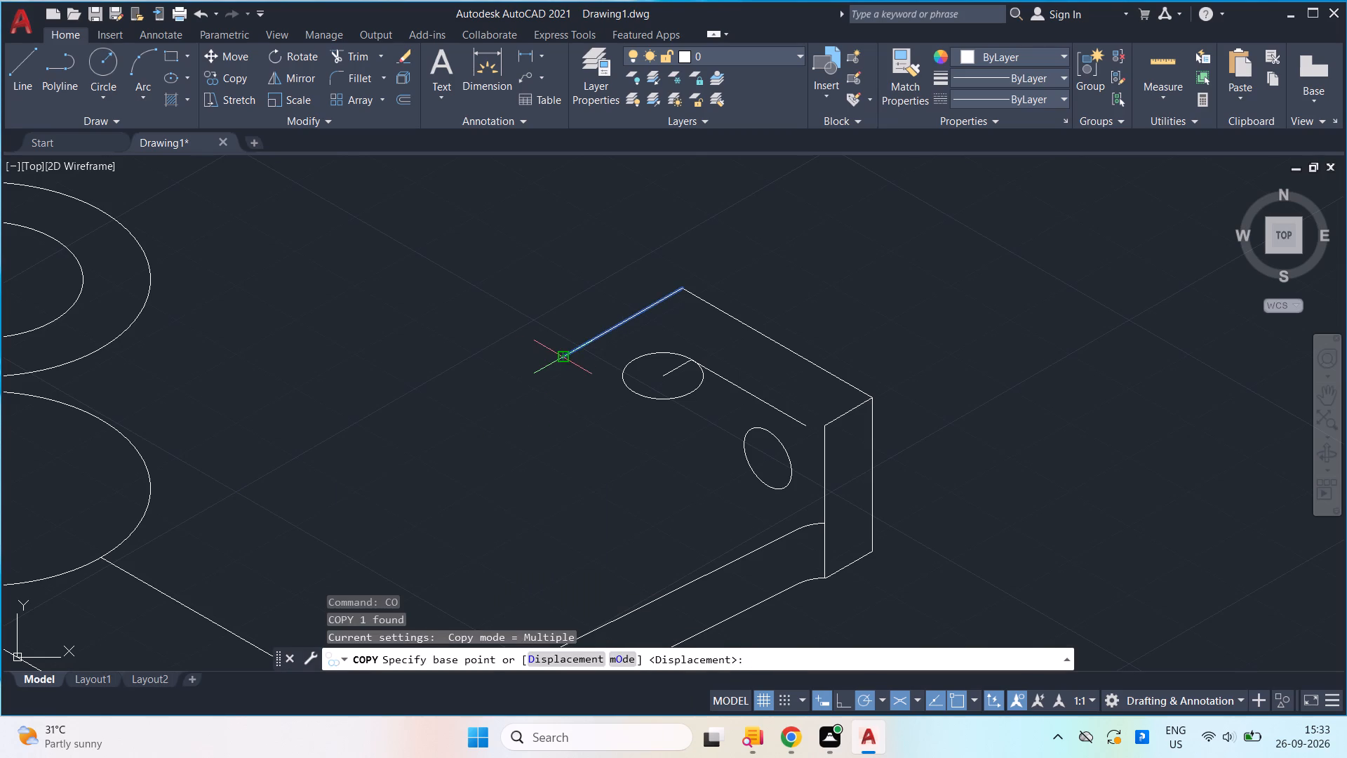
{"action": "left_click", "coordinate": [560, 357]}
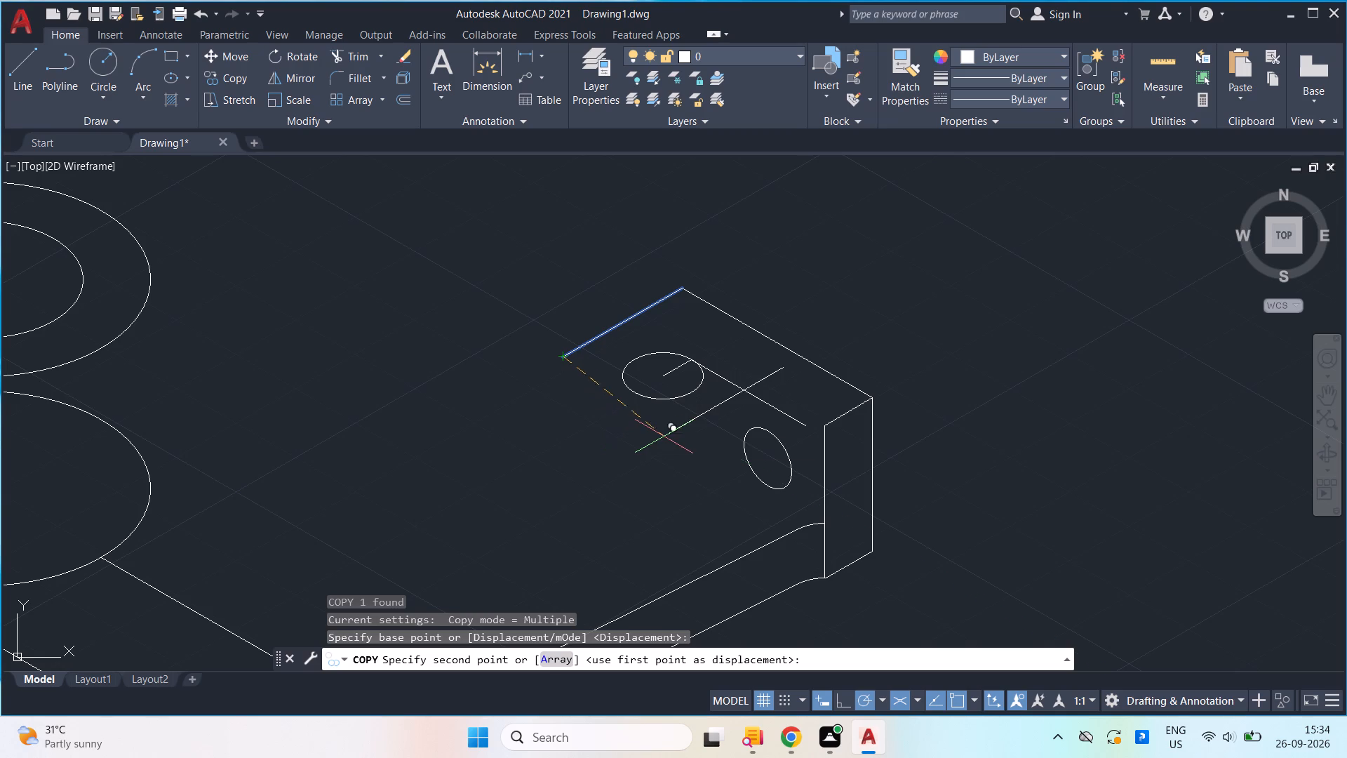
{"action": "type", "text": "10"}
{"action": "key", "text": "Return"}
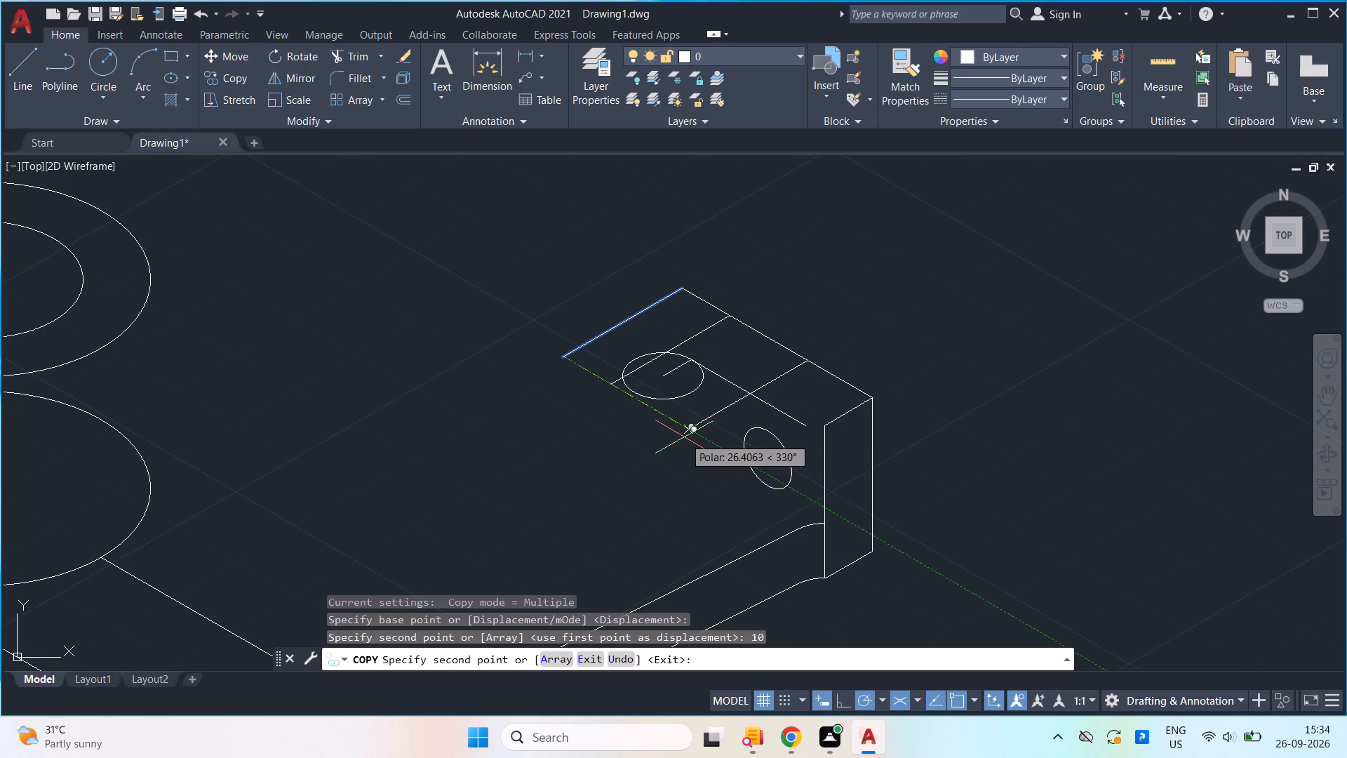
{"action": "key", "text": "Return"}
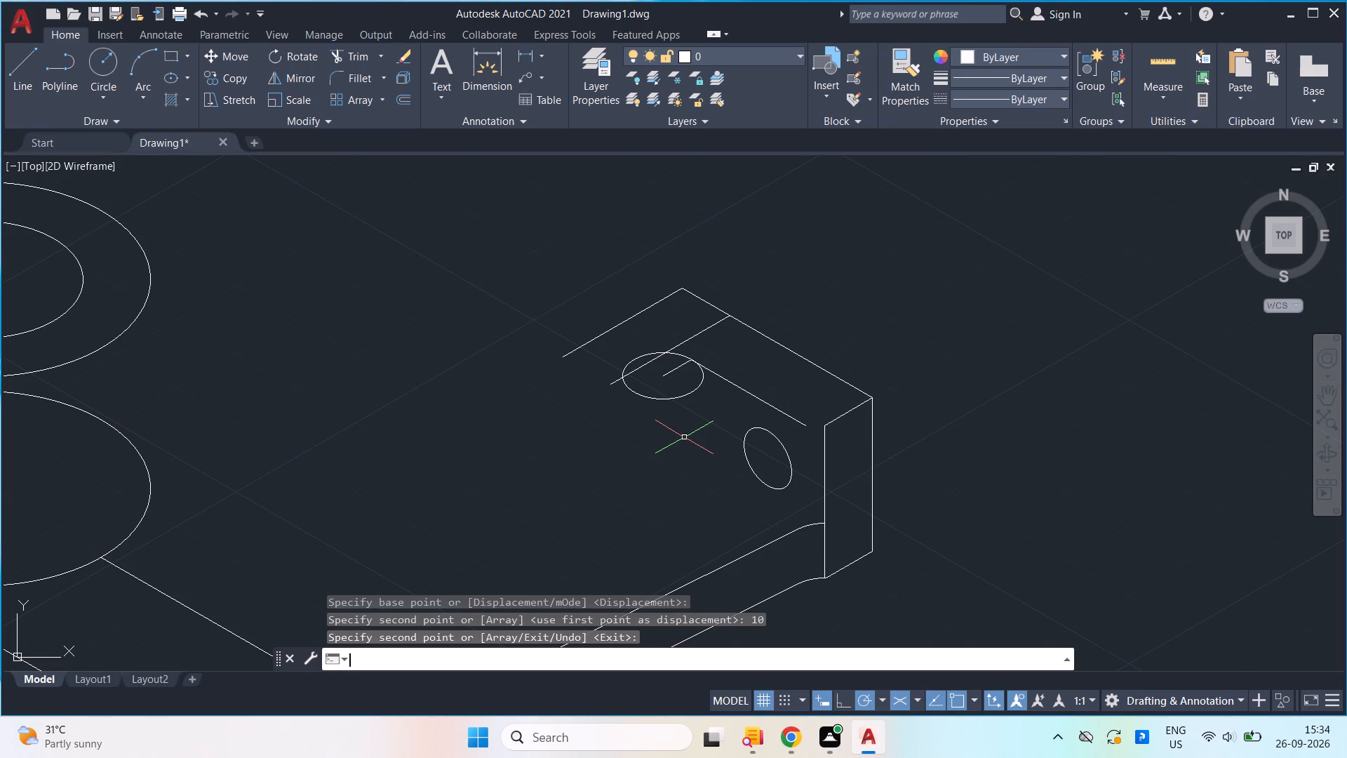
Trim away the radius-6 isocircle's lower half and the 6-unit line inside it, keeping the upper arc.
{"action": "type", "text": "tr"}
{"action": "key", "text": "Return"}
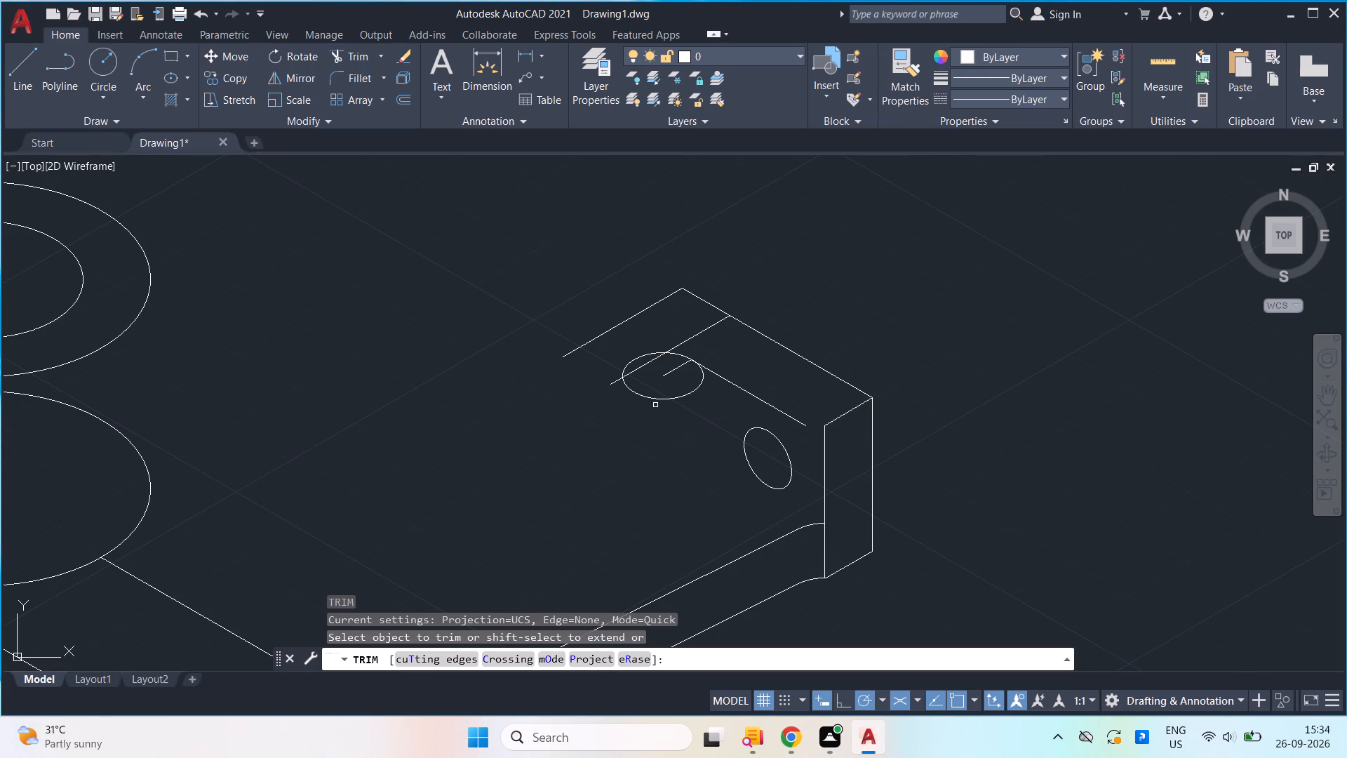
{"action": "left_click_drag", "start_coordinate": [653, 396], "coordinate": [655, 408]}
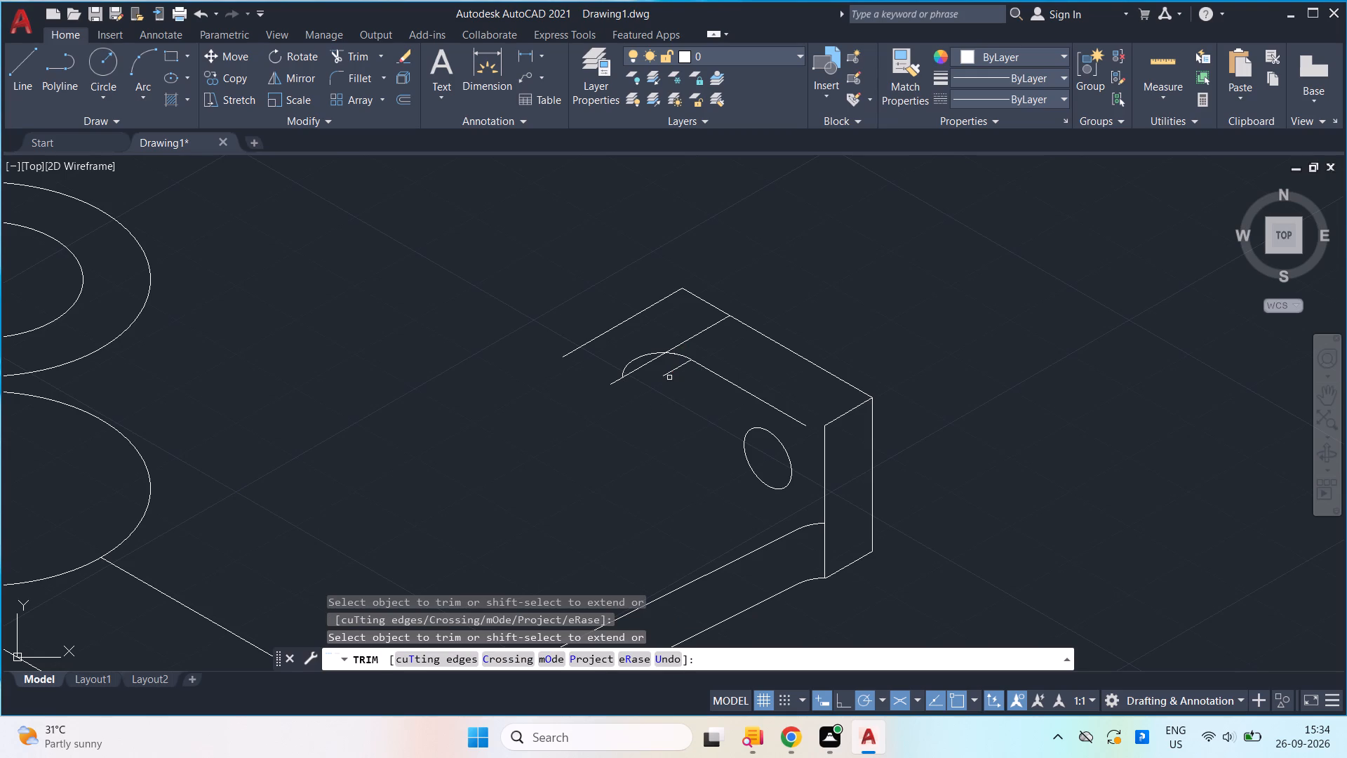
{"action": "left_click", "coordinate": [669, 378]}
{"action": "left_click", "coordinate": [673, 369]}
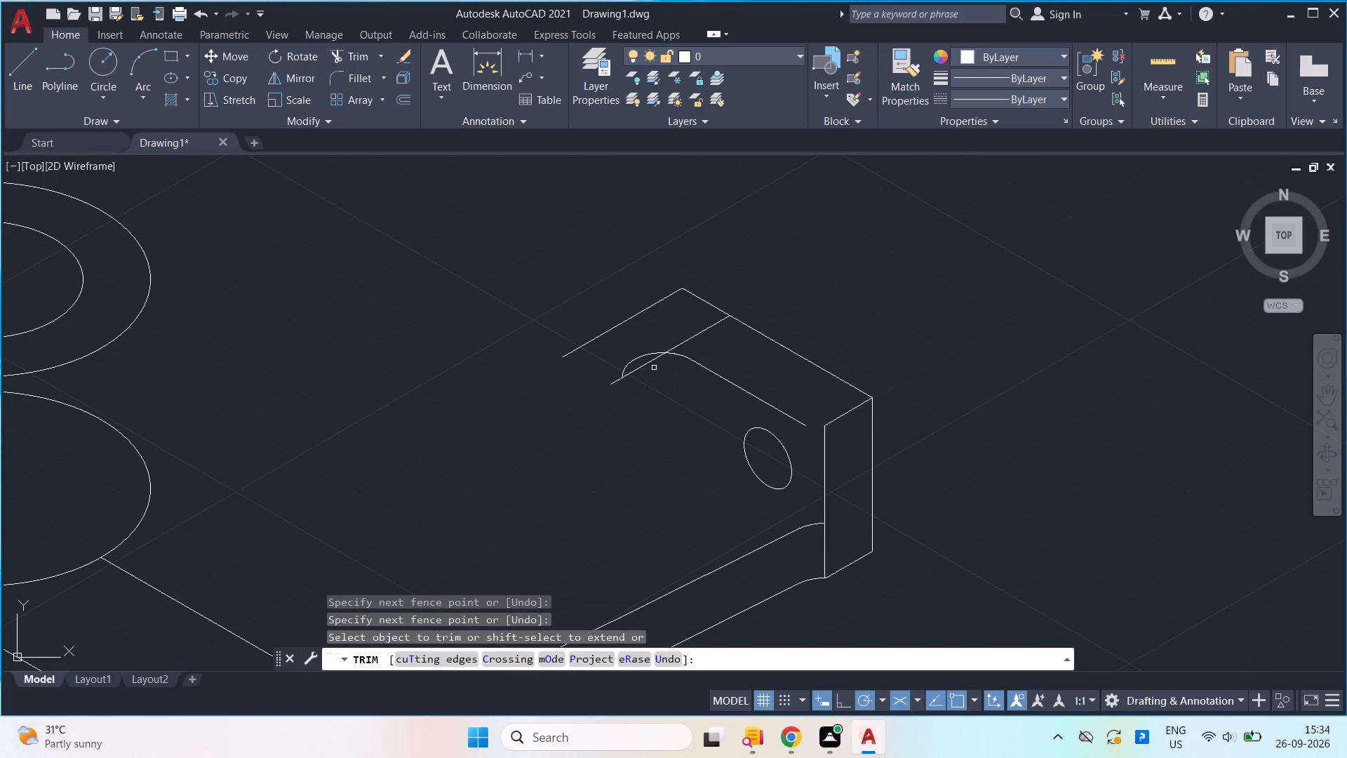
Trim away the copied line inside and above the arc, keeping only the short stub at its lower end.
{"action": "left_click", "coordinate": [641, 365]}
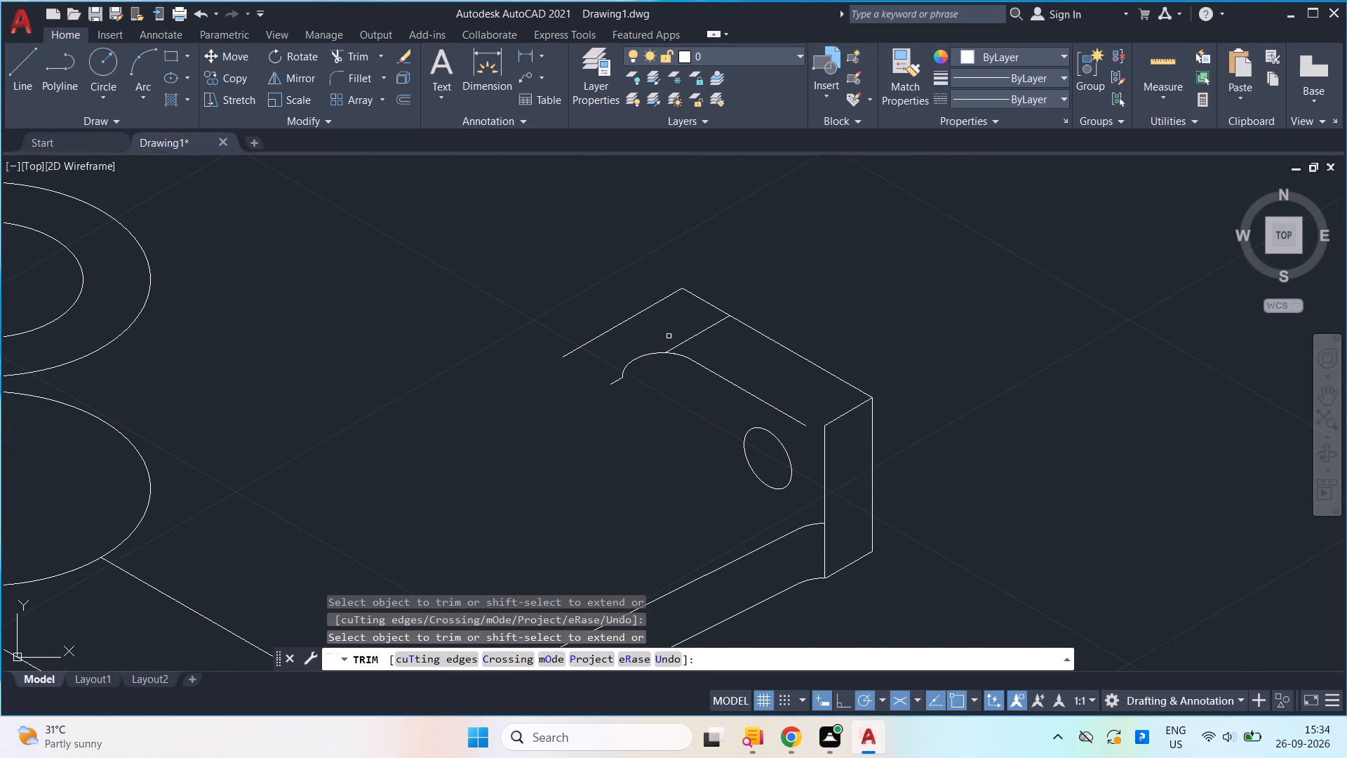
{"action": "left_click_drag", "start_coordinate": [673, 334], "coordinate": [680, 334]}
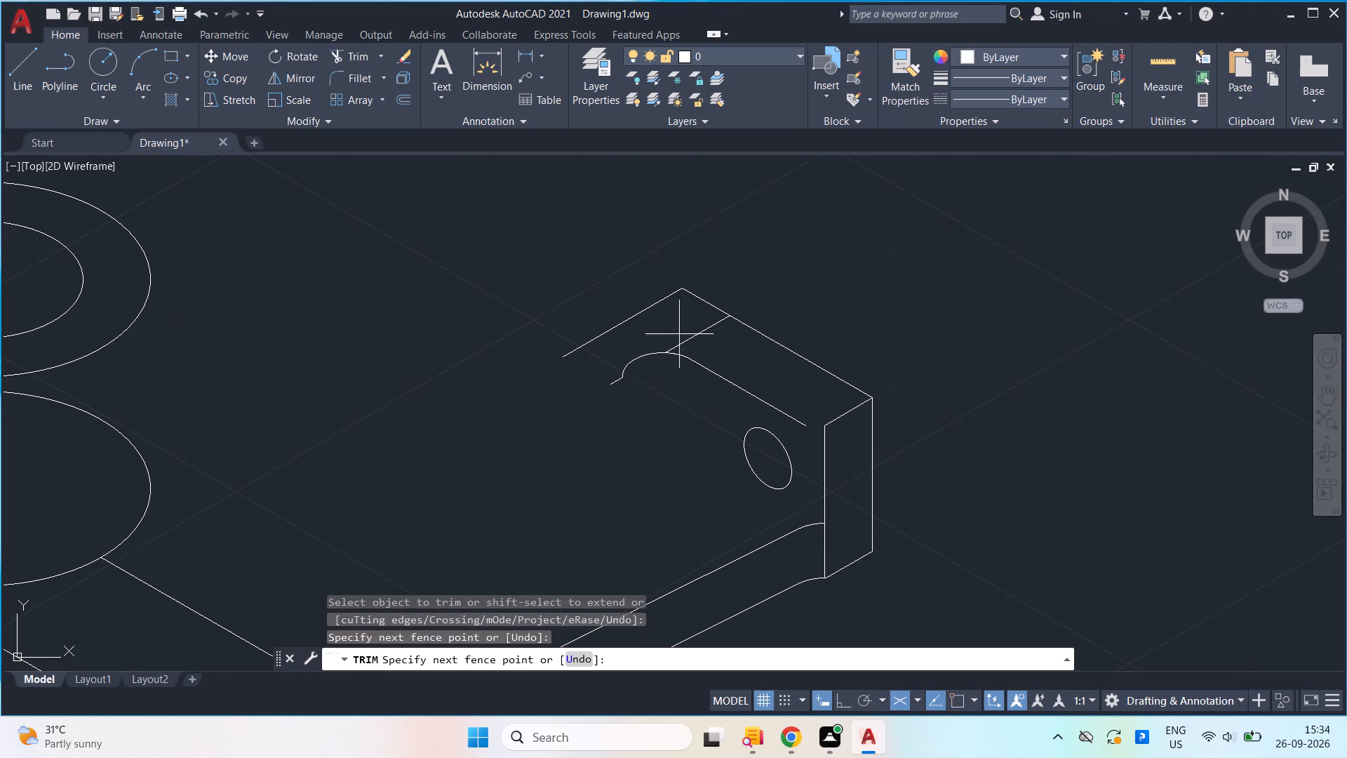
{"action": "left_click_drag", "start_coordinate": [680, 334], "coordinate": [710, 354]}
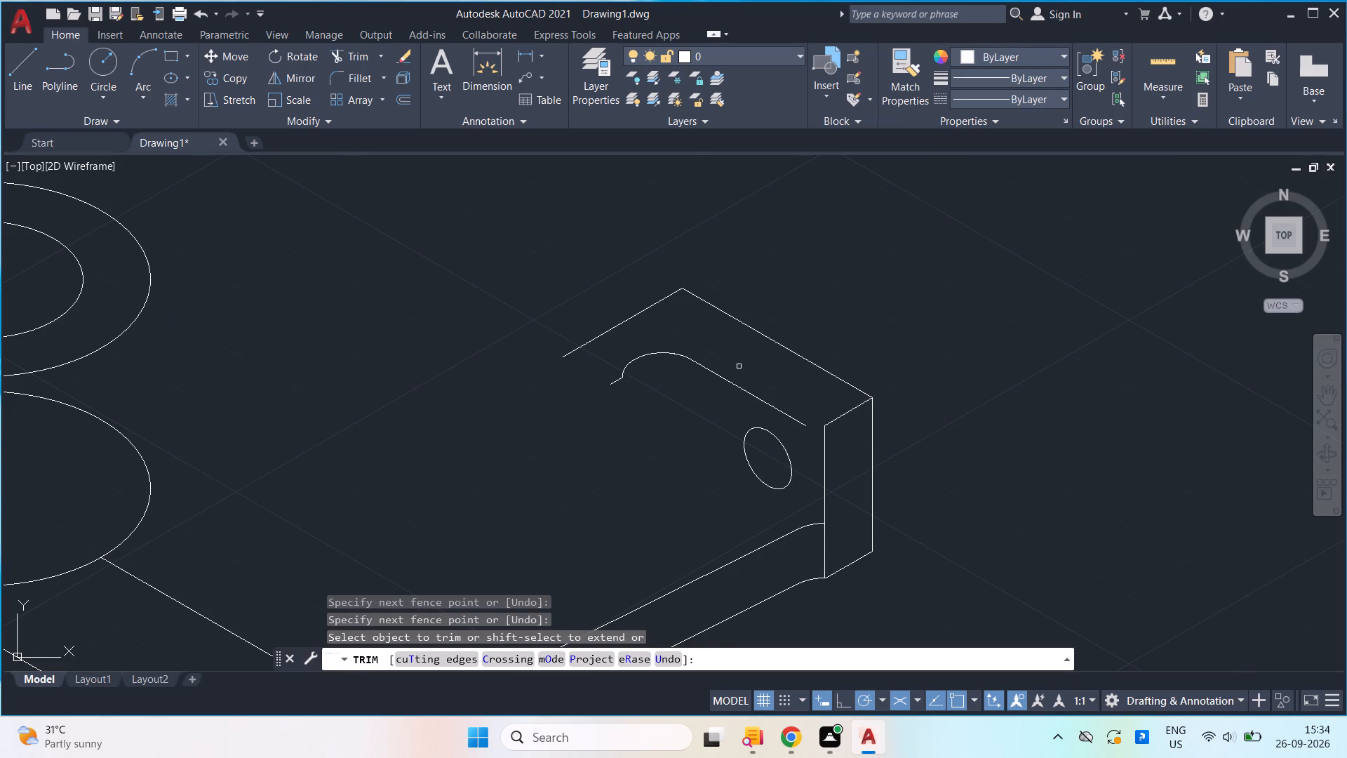
{"action": "key", "text": "Escape"}
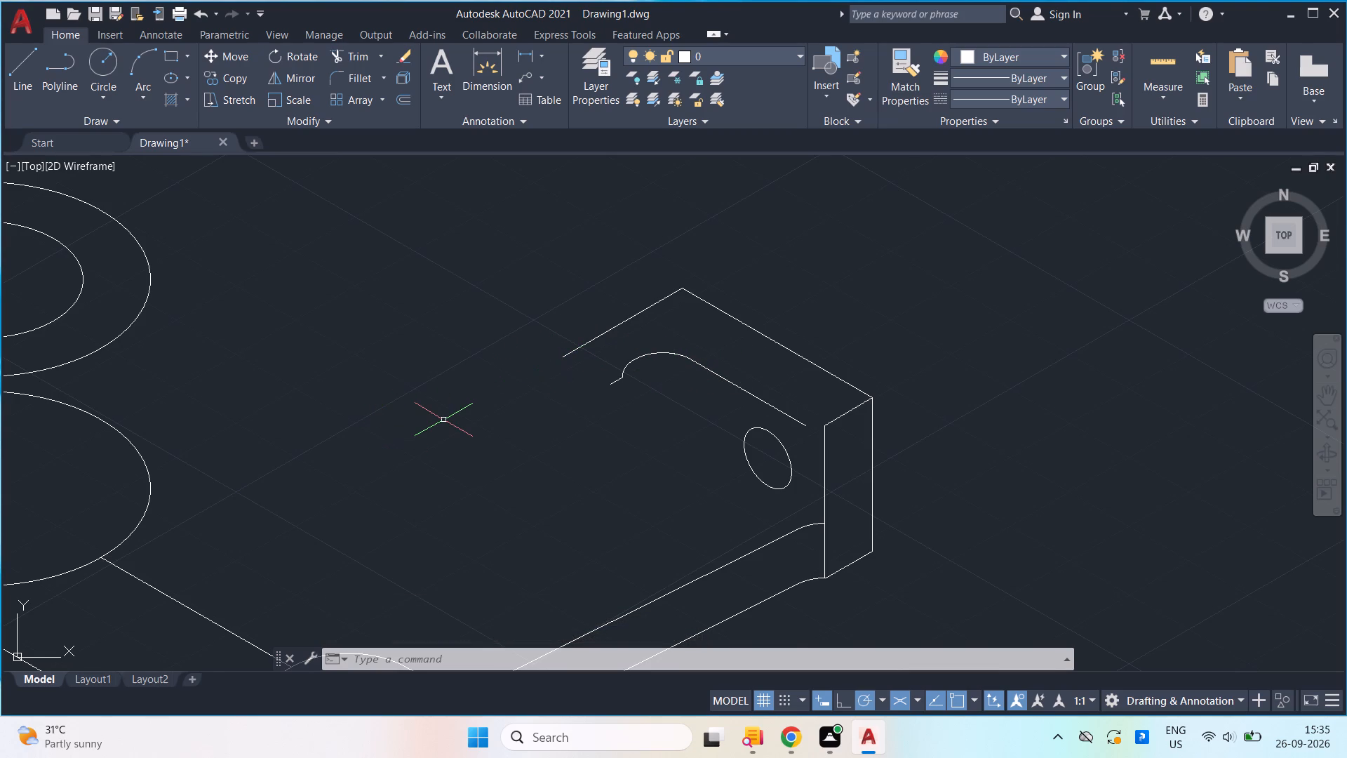
Draw a top-plane isocircle of radius 12 centred on the free end of the slanted line from the block's rear top corner.
{"action": "key", "text": "e"}
{"action": "left_click", "coordinate": [447, 491]}
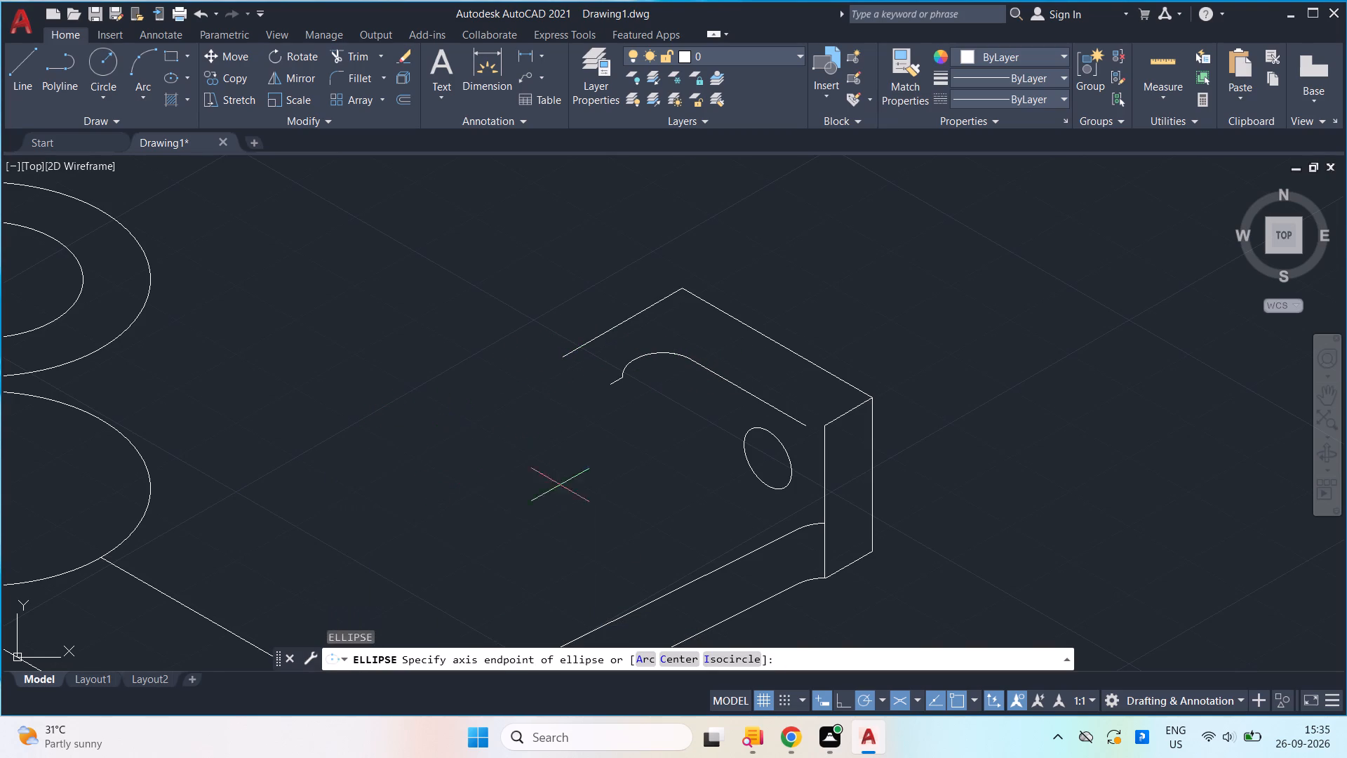
{"action": "left_click", "coordinate": [735, 654]}
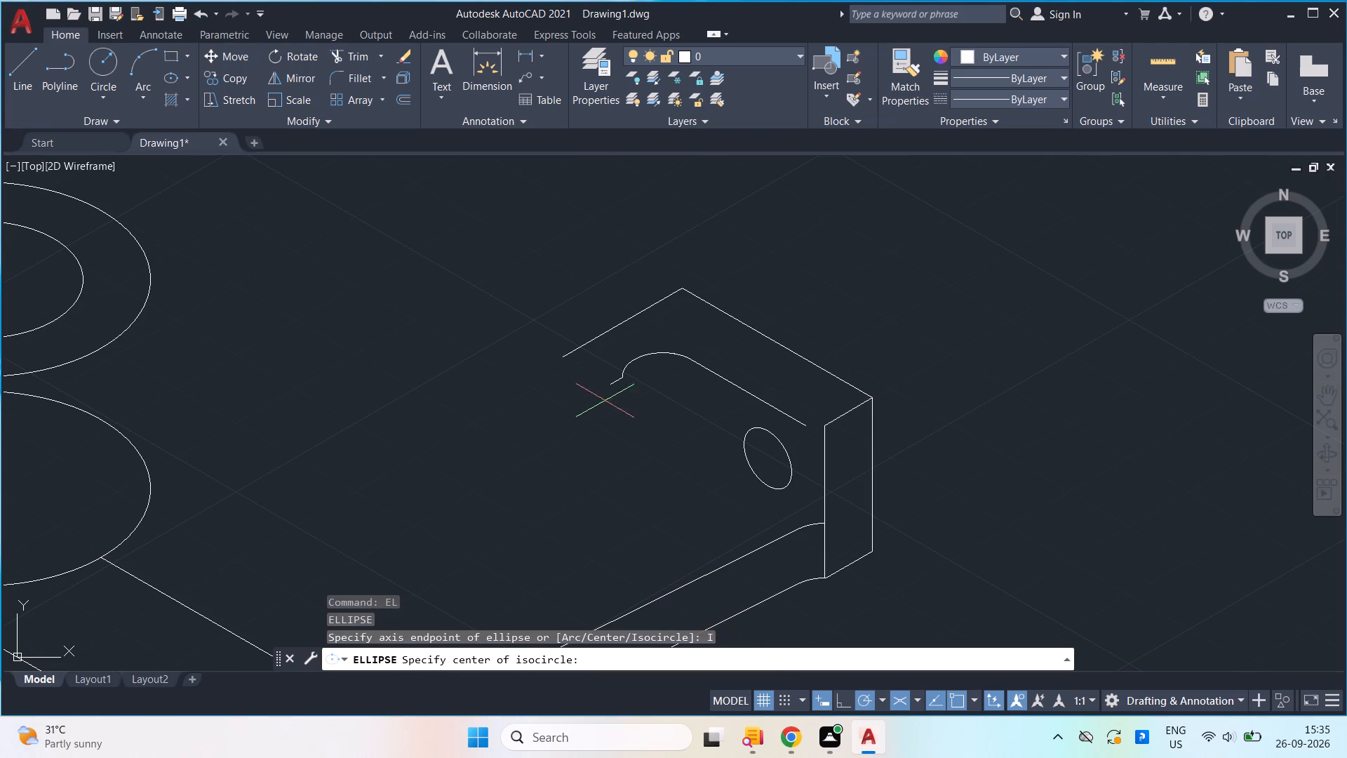
{"action": "left_click", "coordinate": [556, 351]}
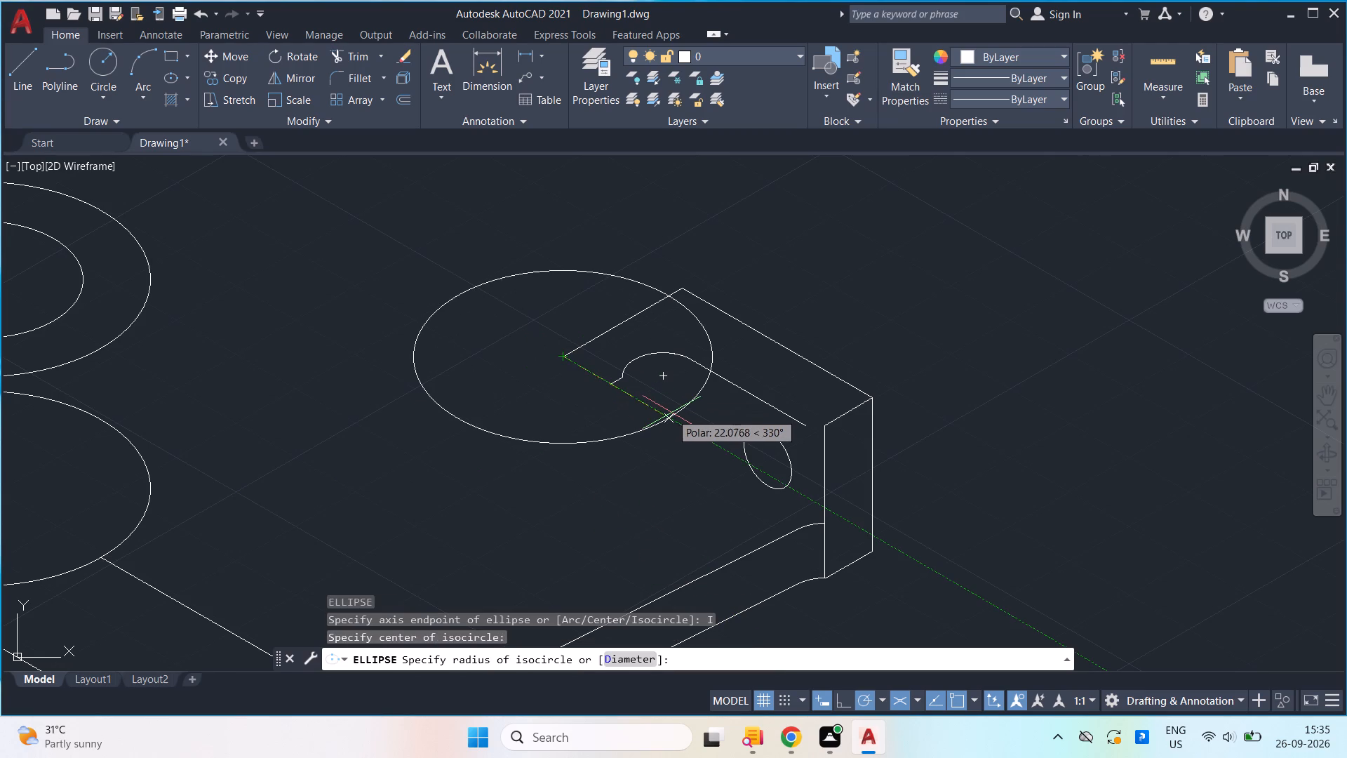
{"action": "type", "text": "12"}
{"action": "key", "text": "Return"}
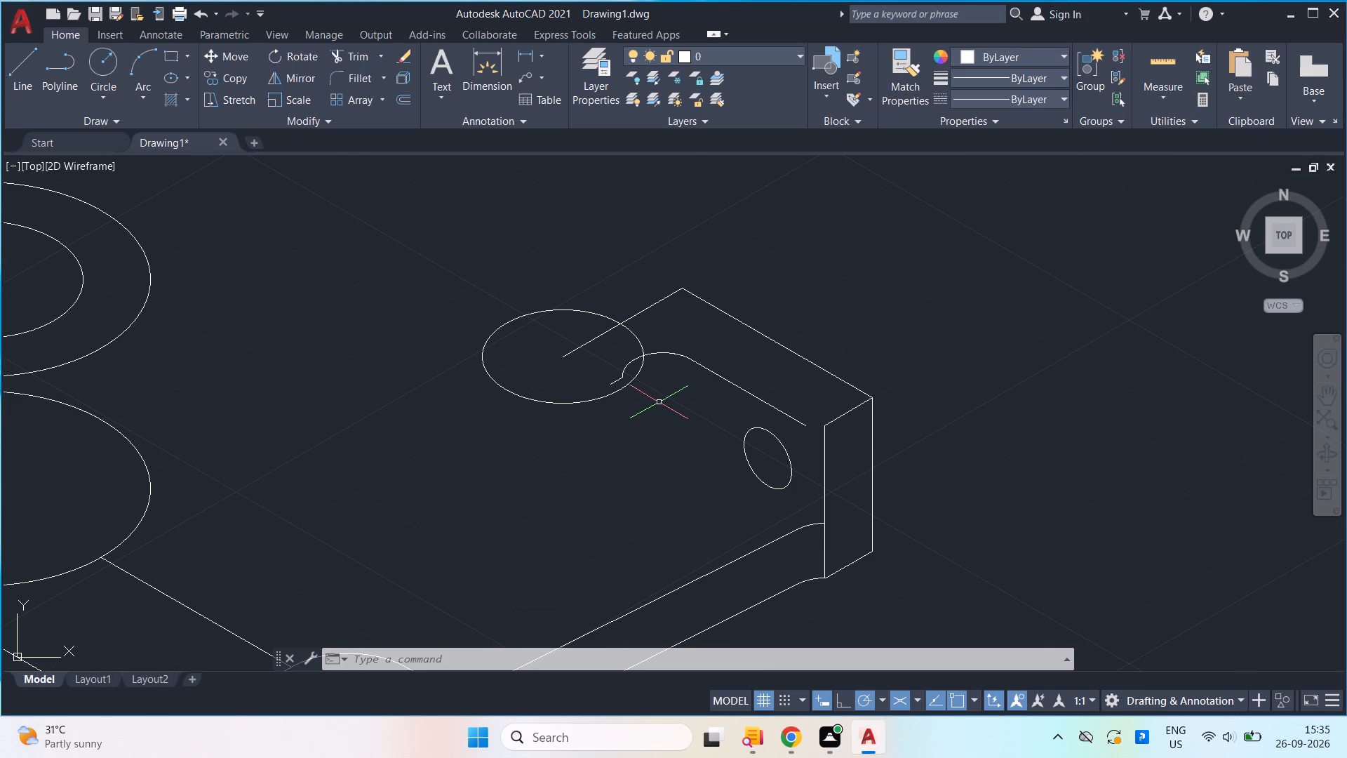
Trim away the short stub and the part of the small arc inside the radius-12 isocircle.
{"action": "scroll", "coordinate": [622, 371], "scroll_direction": "up", "scroll_amount": 1}
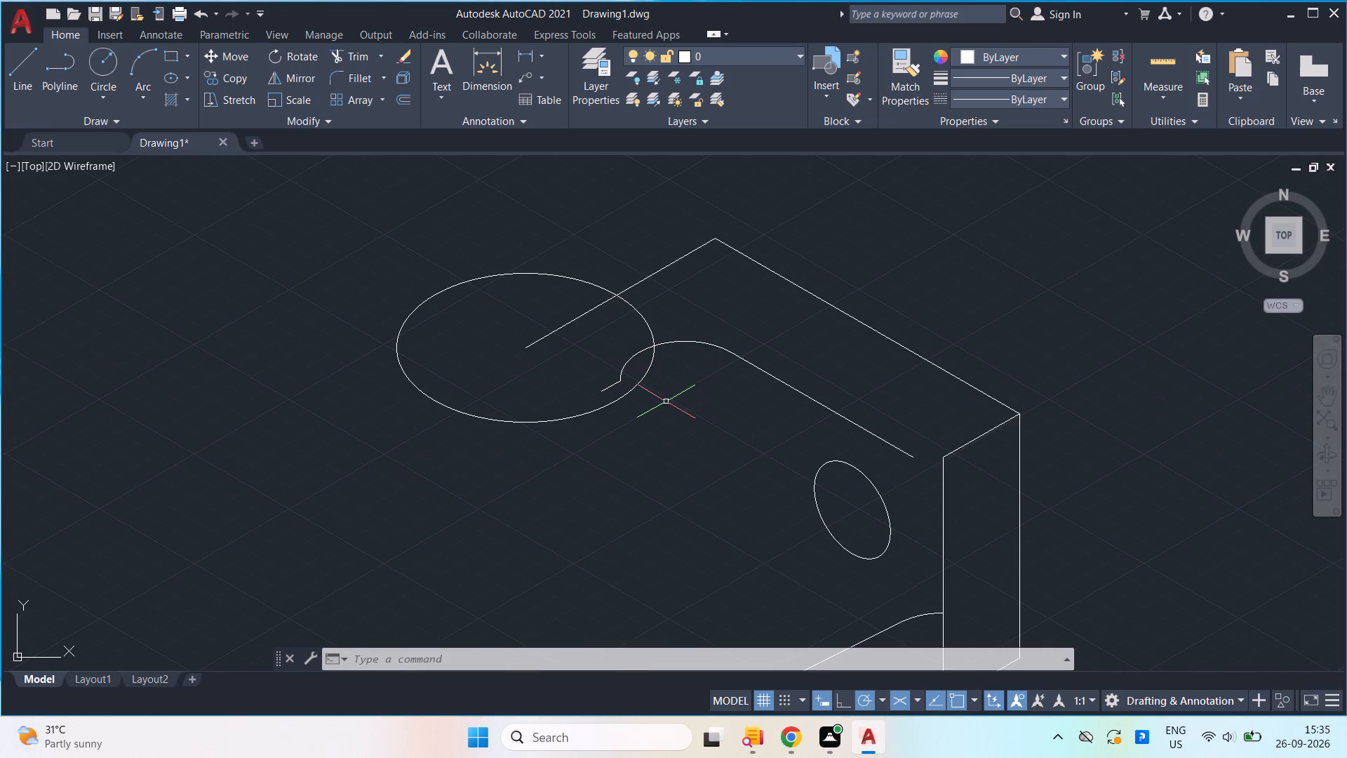
{"action": "type", "text": "tr"}
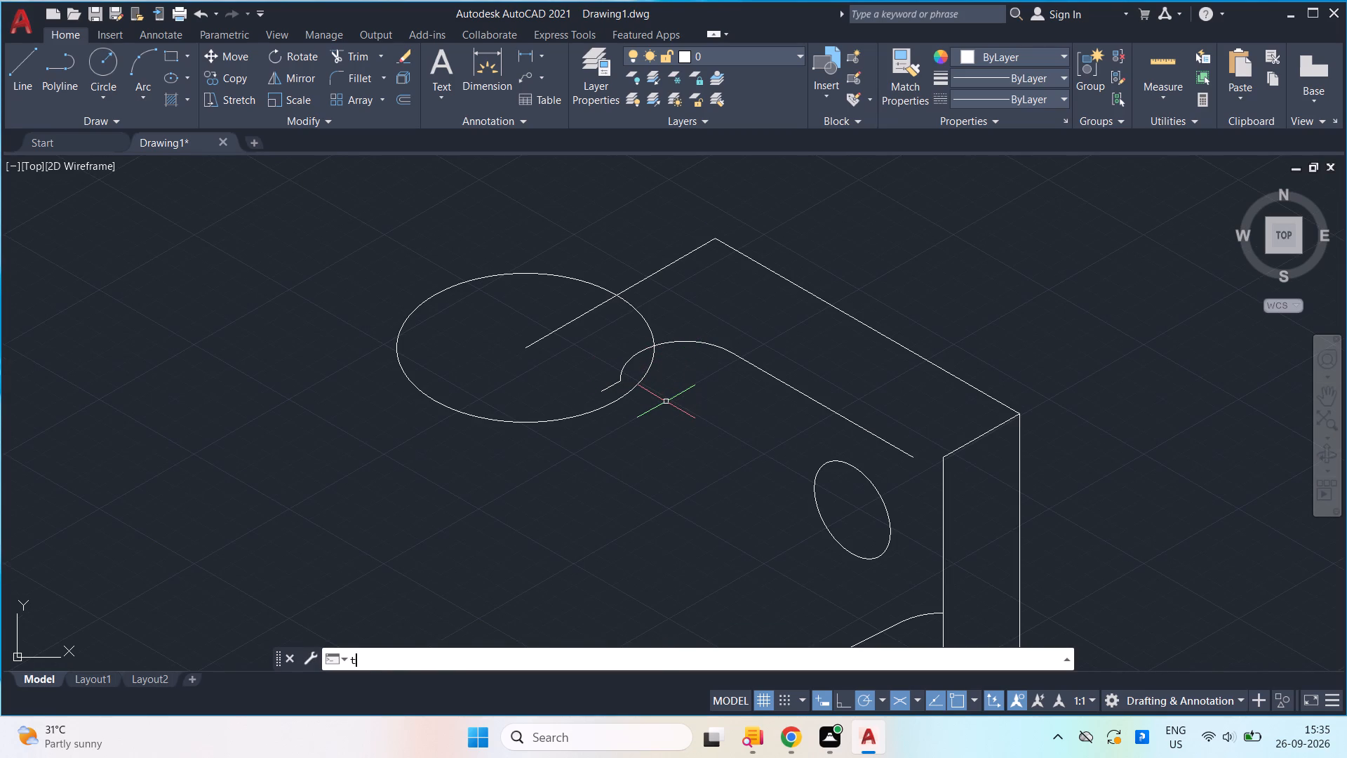
{"action": "key", "text": "Return"}
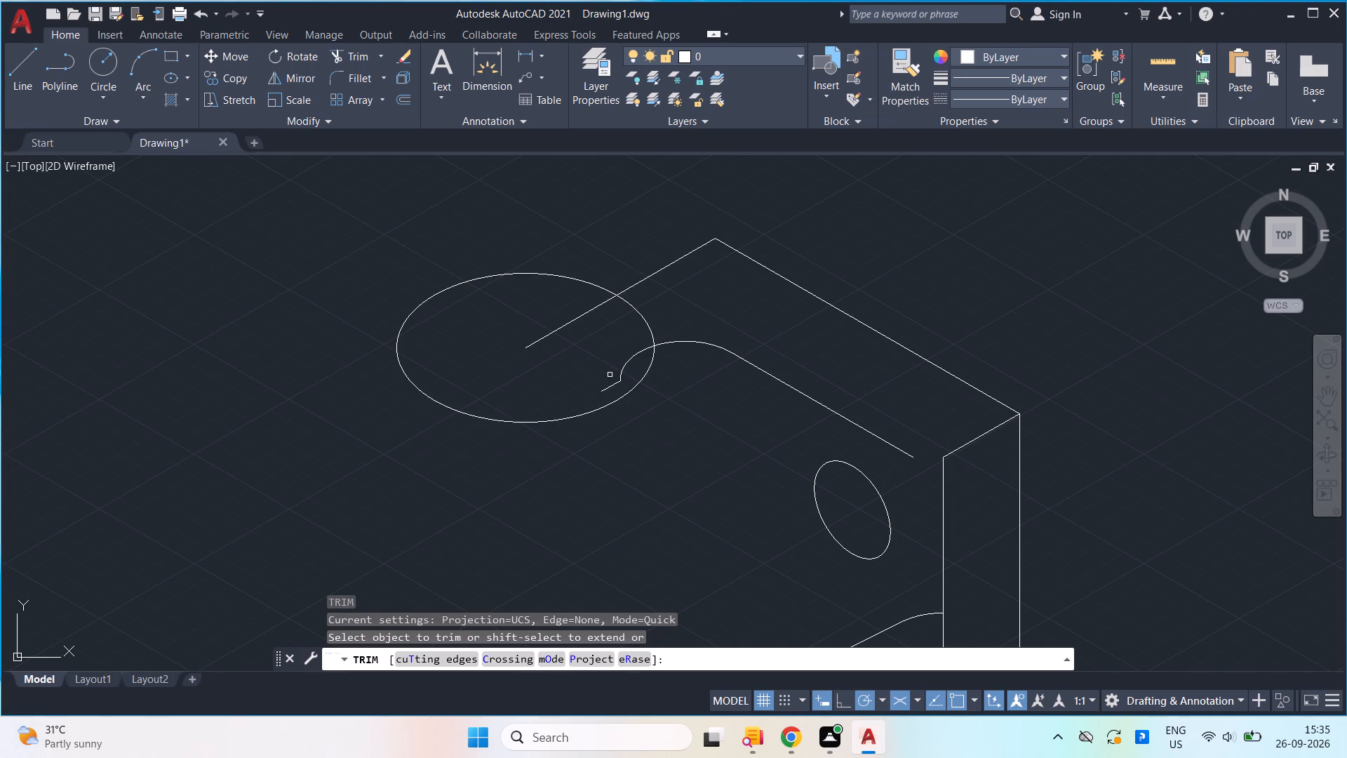
{"action": "left_click_drag", "start_coordinate": [610, 374], "coordinate": [616, 391]}
{"action": "left_click_drag", "start_coordinate": [625, 352], "coordinate": [629, 359]}
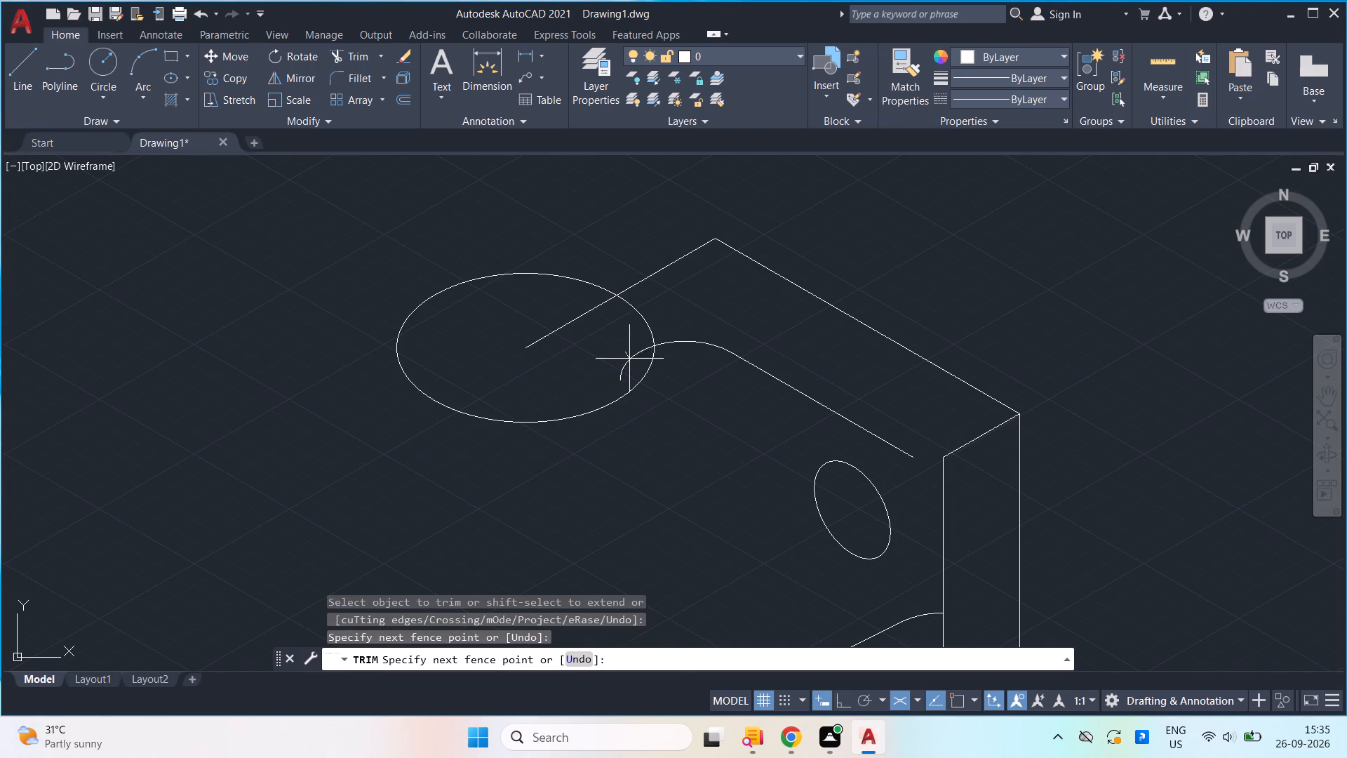
{"action": "left_click_drag", "start_coordinate": [629, 359], "coordinate": [636, 367]}
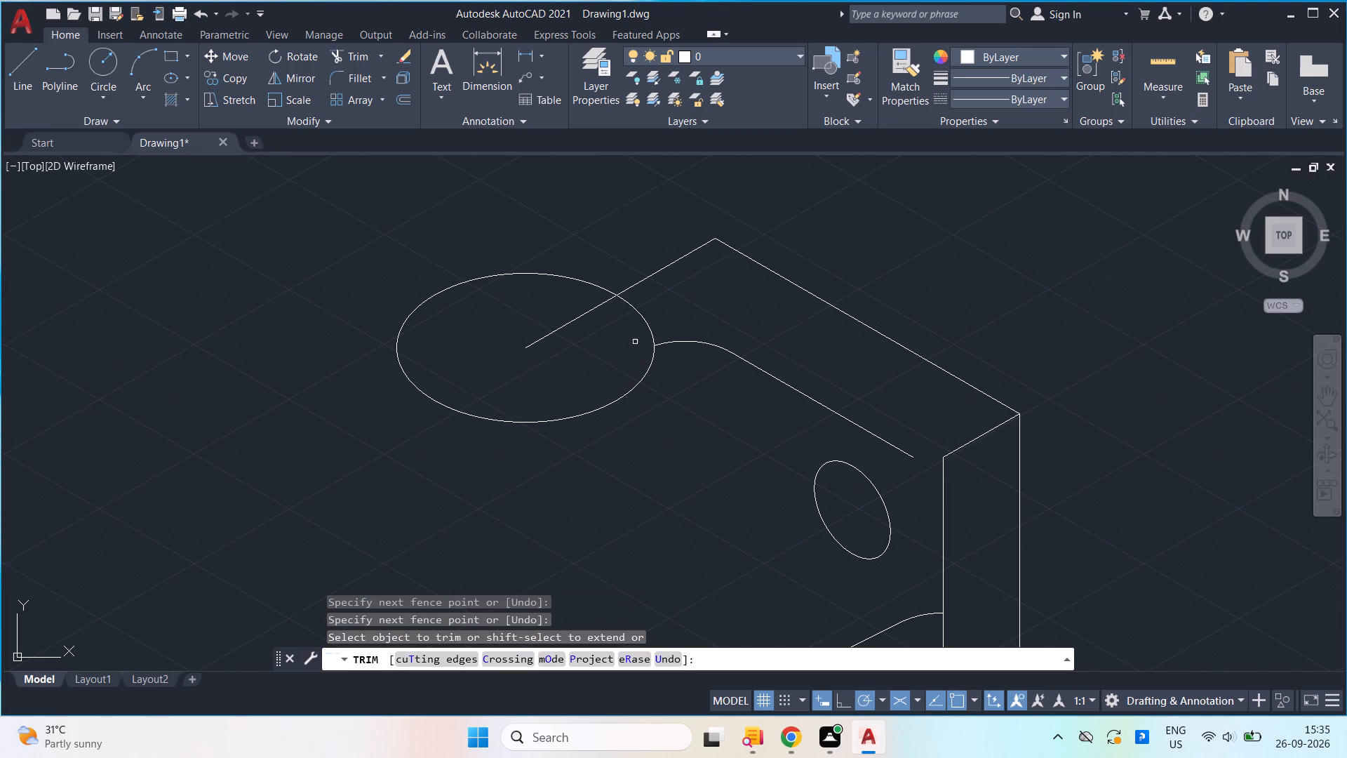
{"action": "key", "text": "Escape"}
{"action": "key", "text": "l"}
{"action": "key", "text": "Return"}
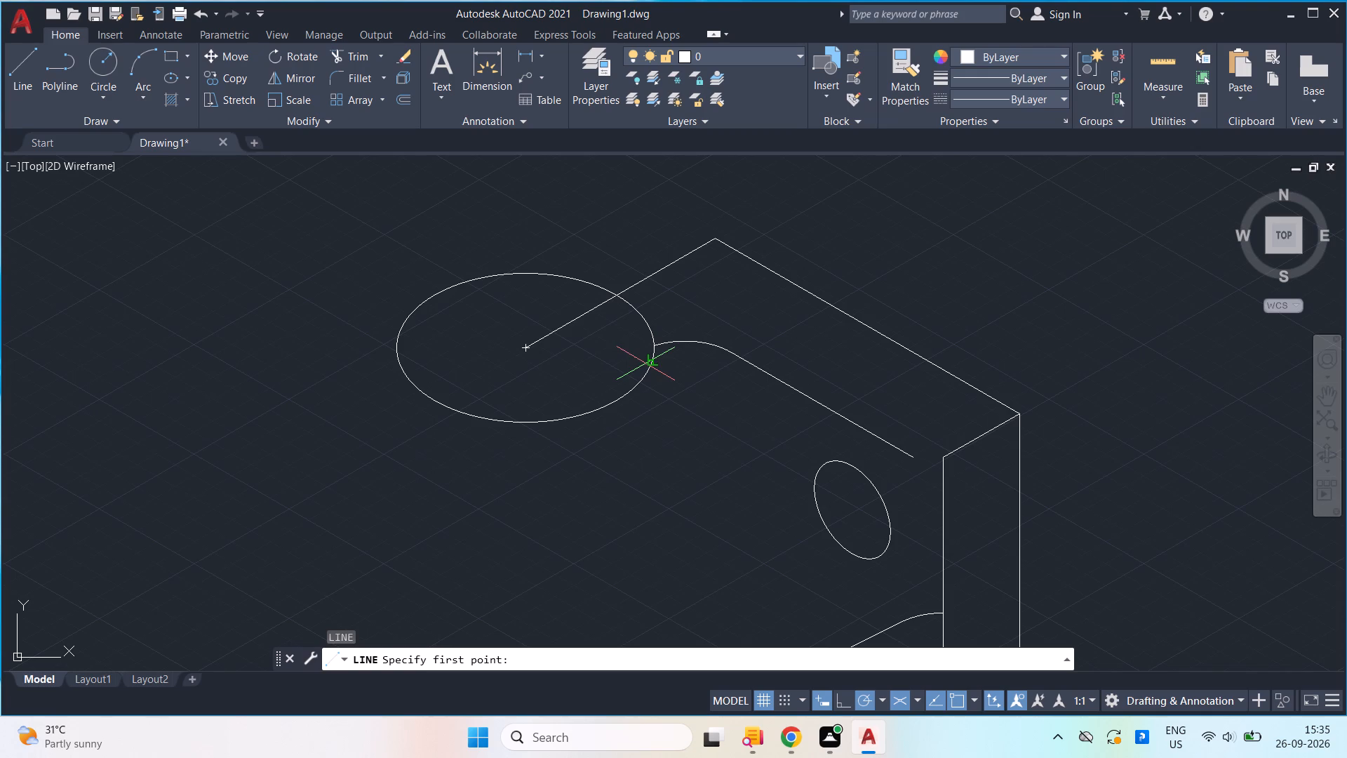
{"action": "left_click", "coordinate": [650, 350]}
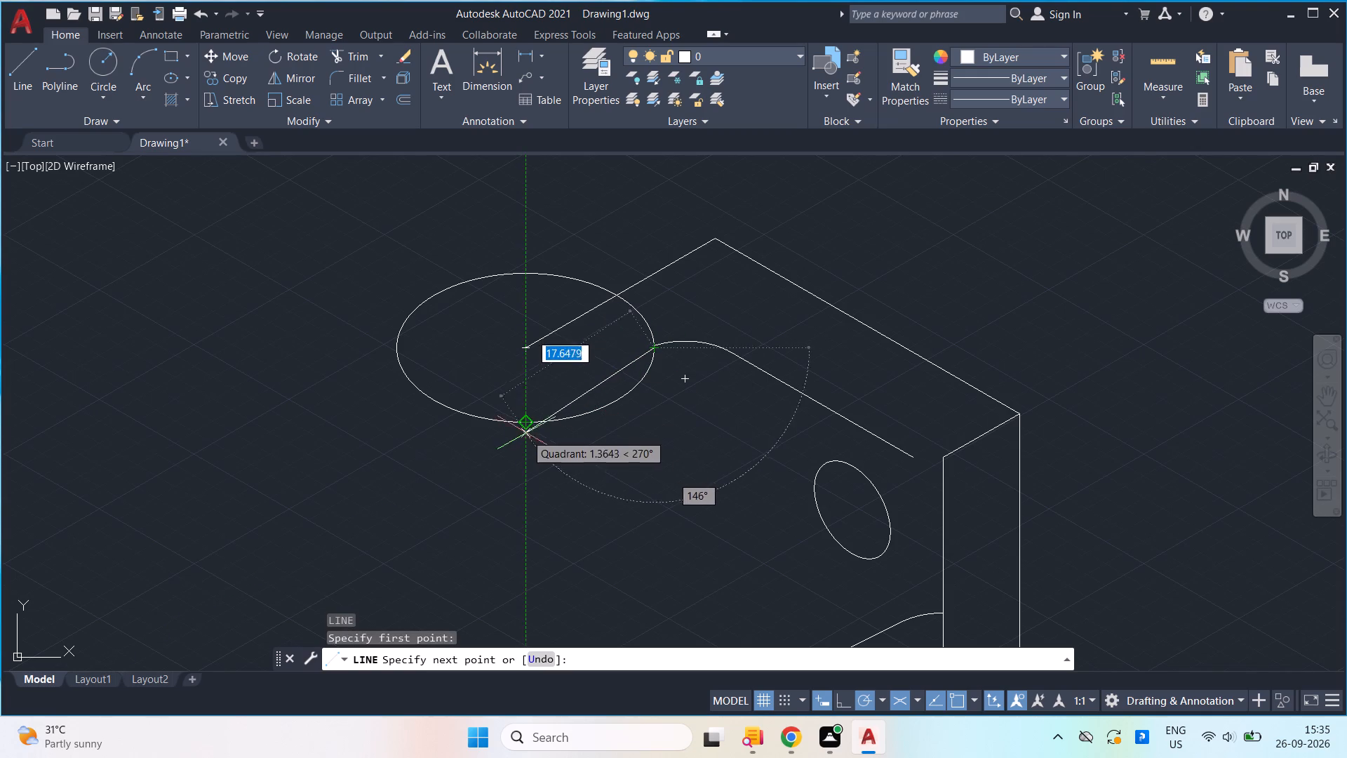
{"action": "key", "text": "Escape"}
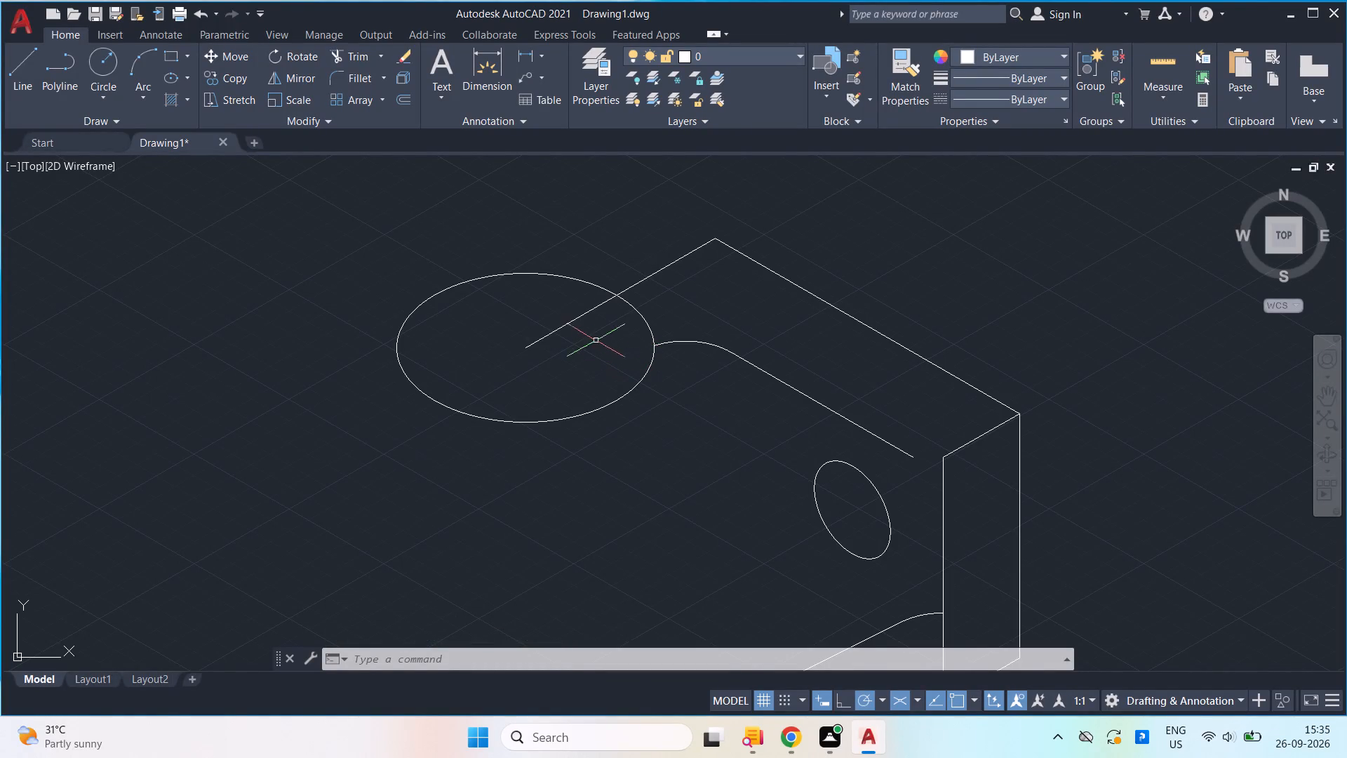
Erase the radius-12 isocircle at the slanted line's free end.
{"action": "left_click", "coordinate": [558, 301]}
{"action": "left_click", "coordinate": [504, 255]}
{"action": "key", "text": "Delete"}
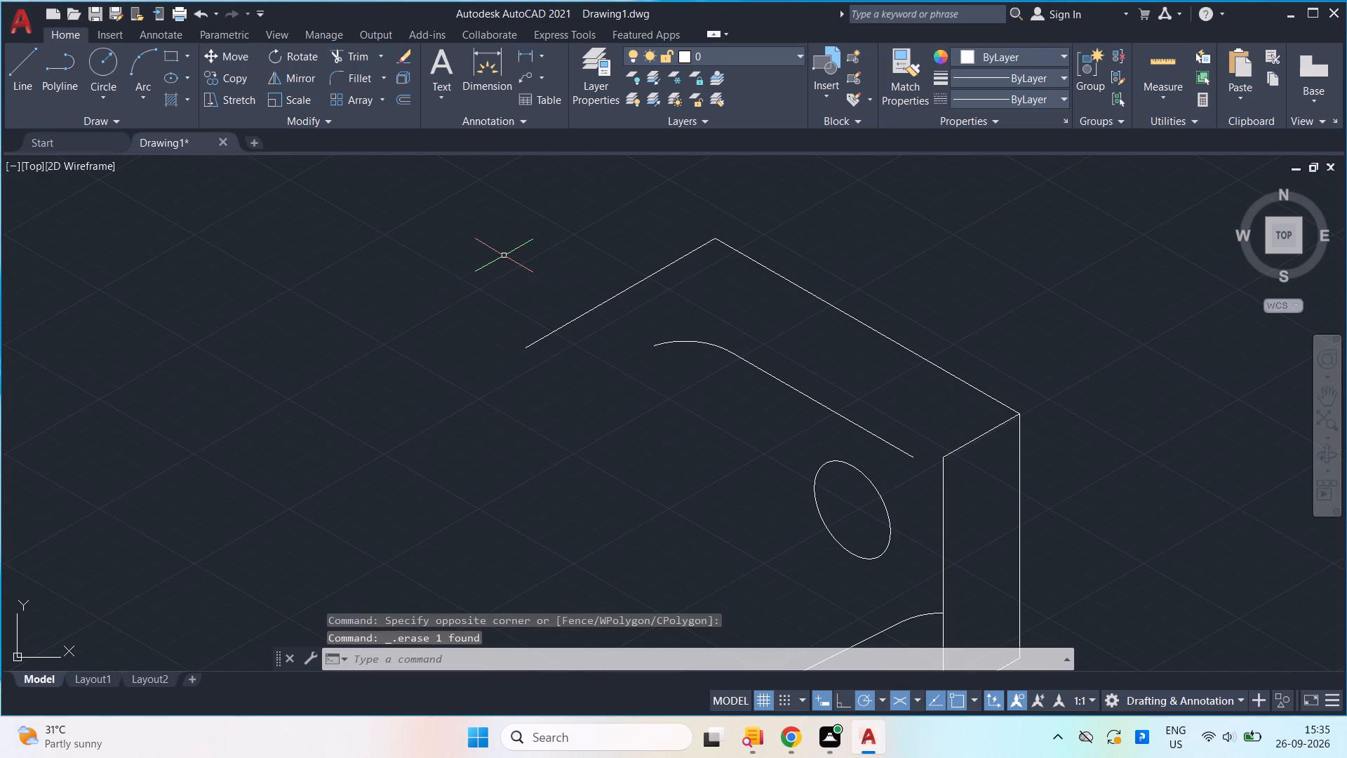
Draw a 12-unit line vertically upward from the free end of the slanted top line.
{"action": "key", "text": "l"}
{"action": "key", "text": "Return"}
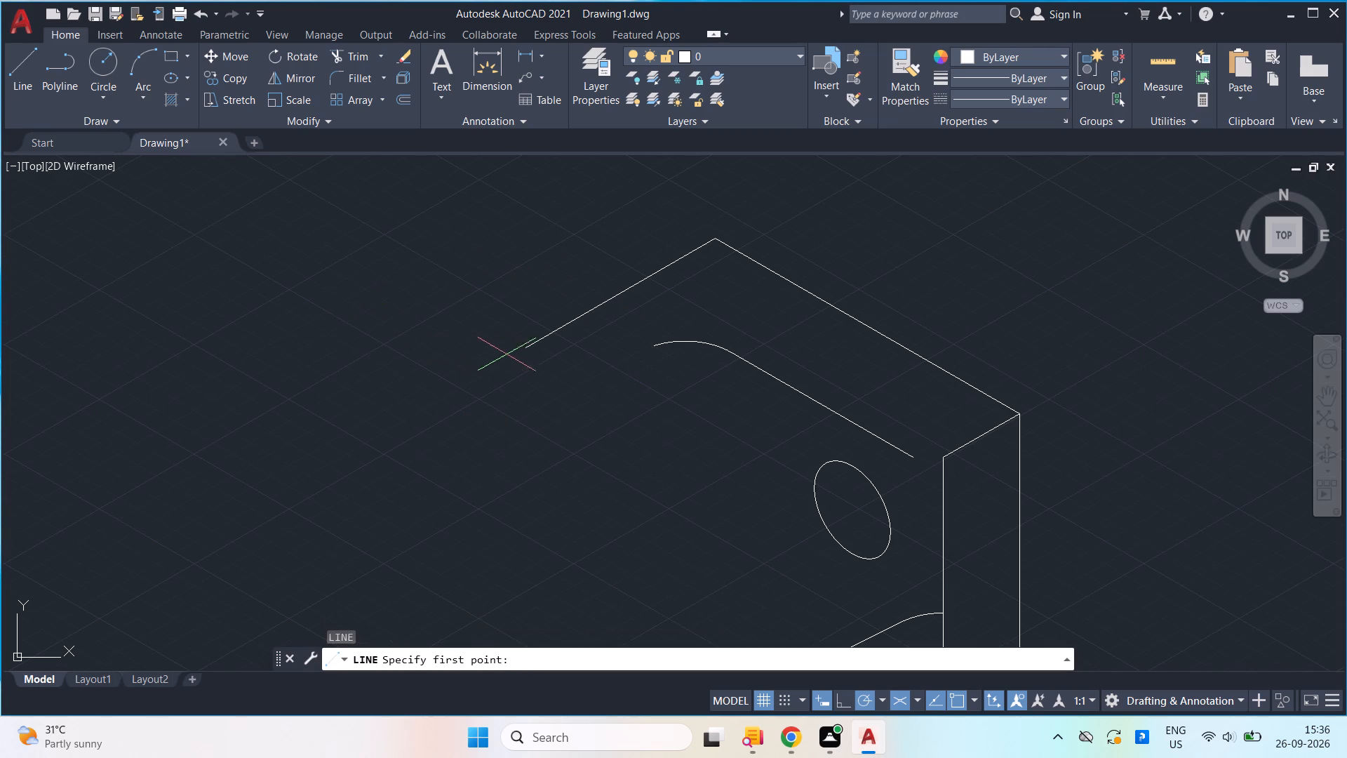
{"action": "left_click", "coordinate": [527, 344]}
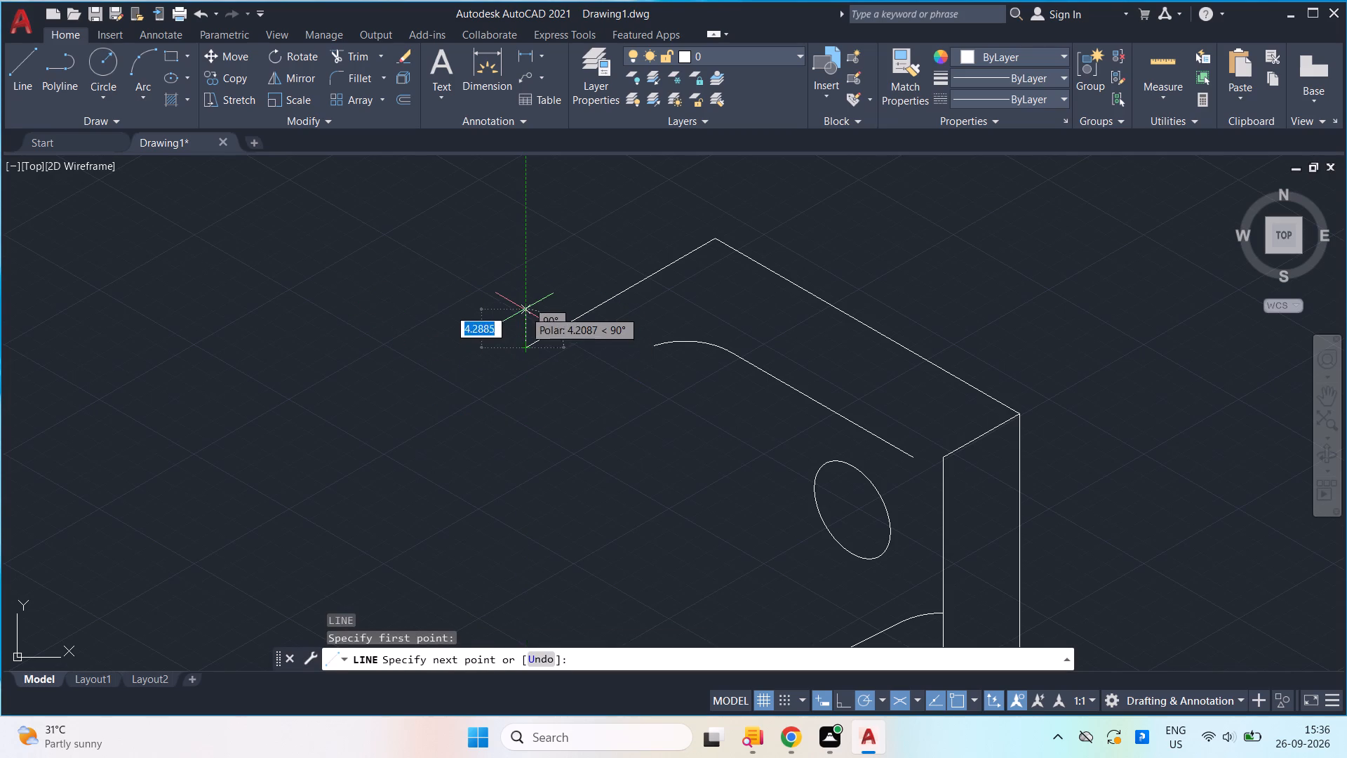
{"action": "type", "text": "12"}
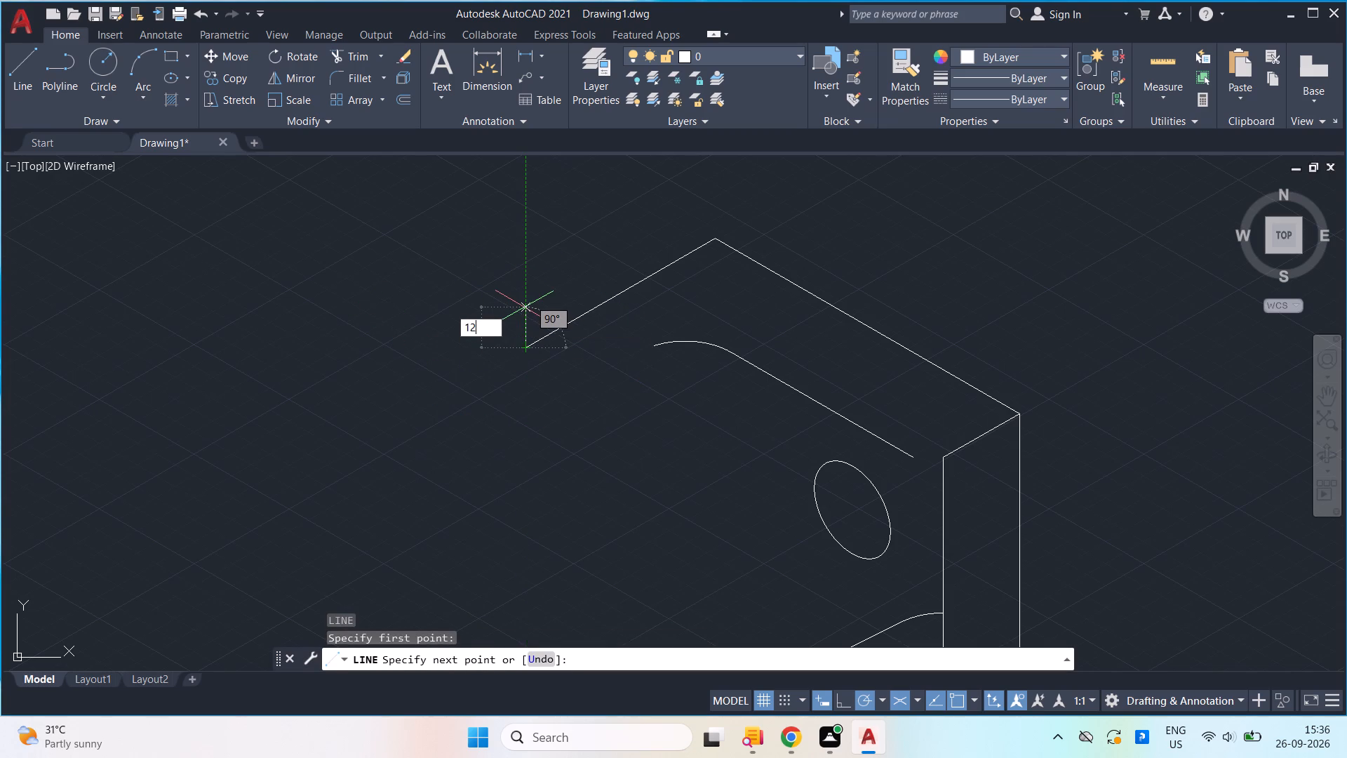
{"action": "key", "text": "Return"}
{"action": "key", "text": "space"}
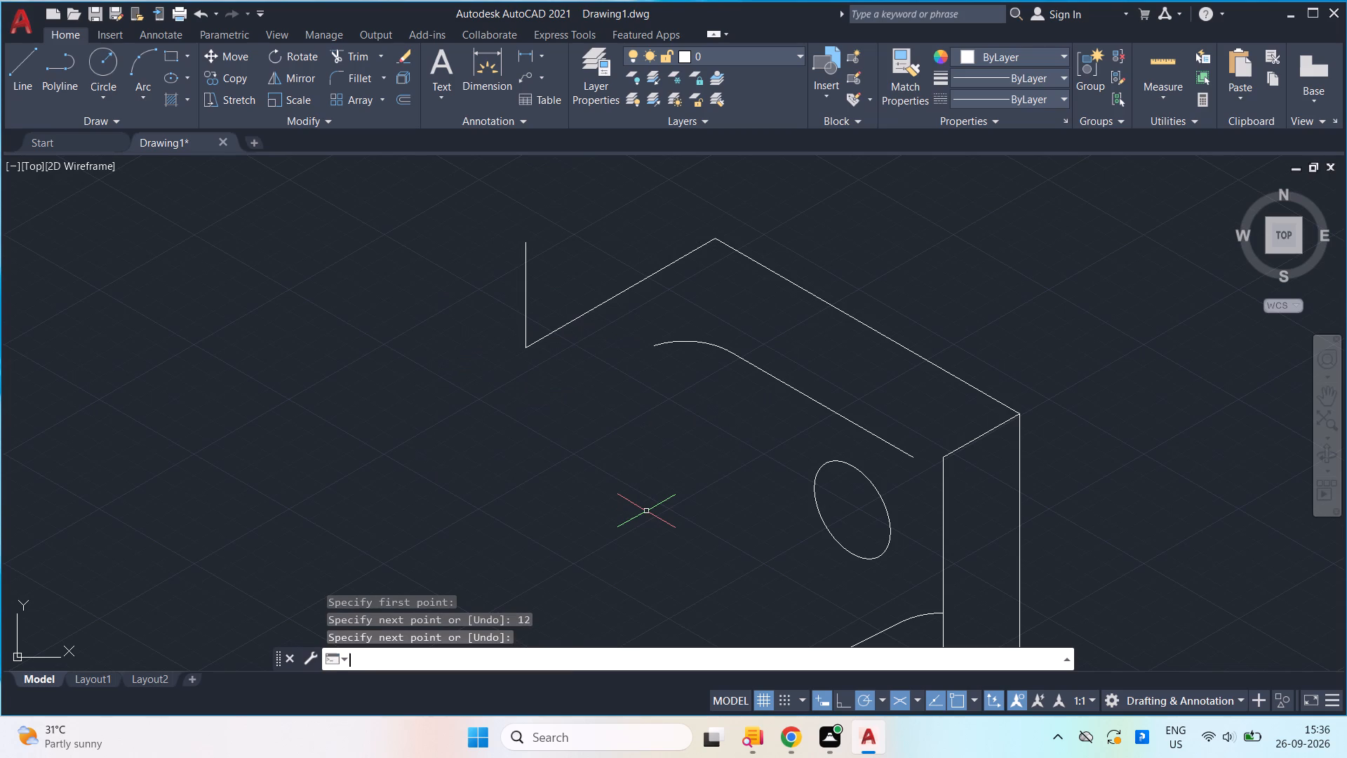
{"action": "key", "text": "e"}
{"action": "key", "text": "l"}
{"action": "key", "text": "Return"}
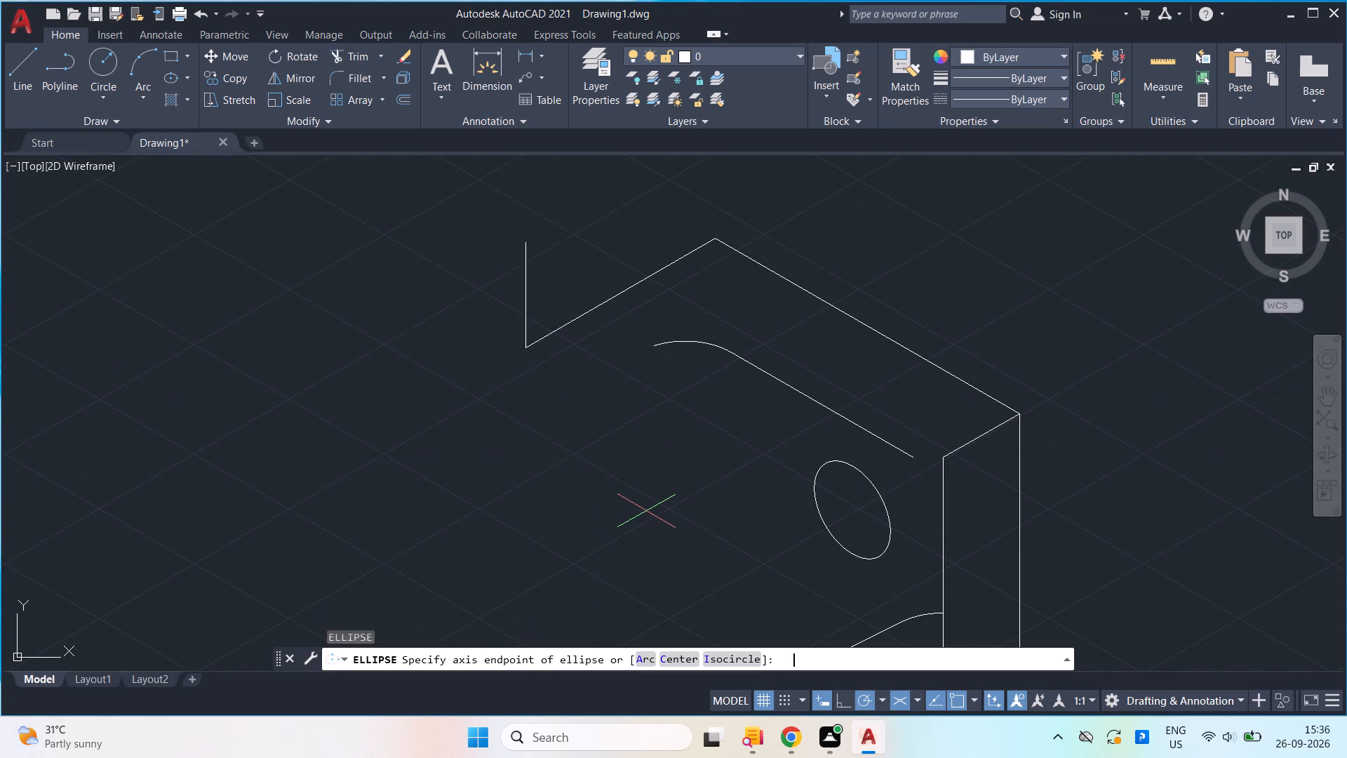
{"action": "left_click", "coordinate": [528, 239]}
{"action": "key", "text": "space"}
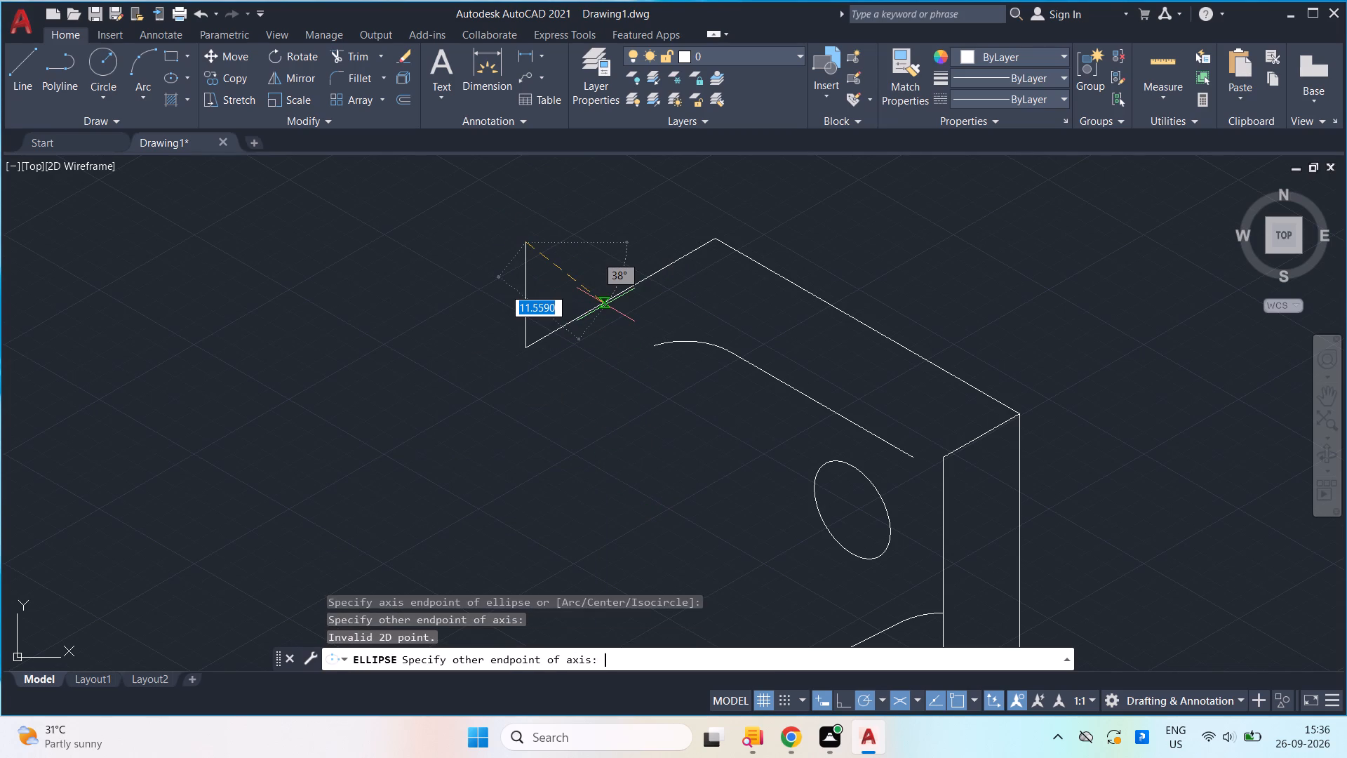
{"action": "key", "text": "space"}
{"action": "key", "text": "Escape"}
Draw a top-plane isocircle of radius 12 centred on the upper end of the 12-unit vertical line.
{"action": "key", "text": "space"}
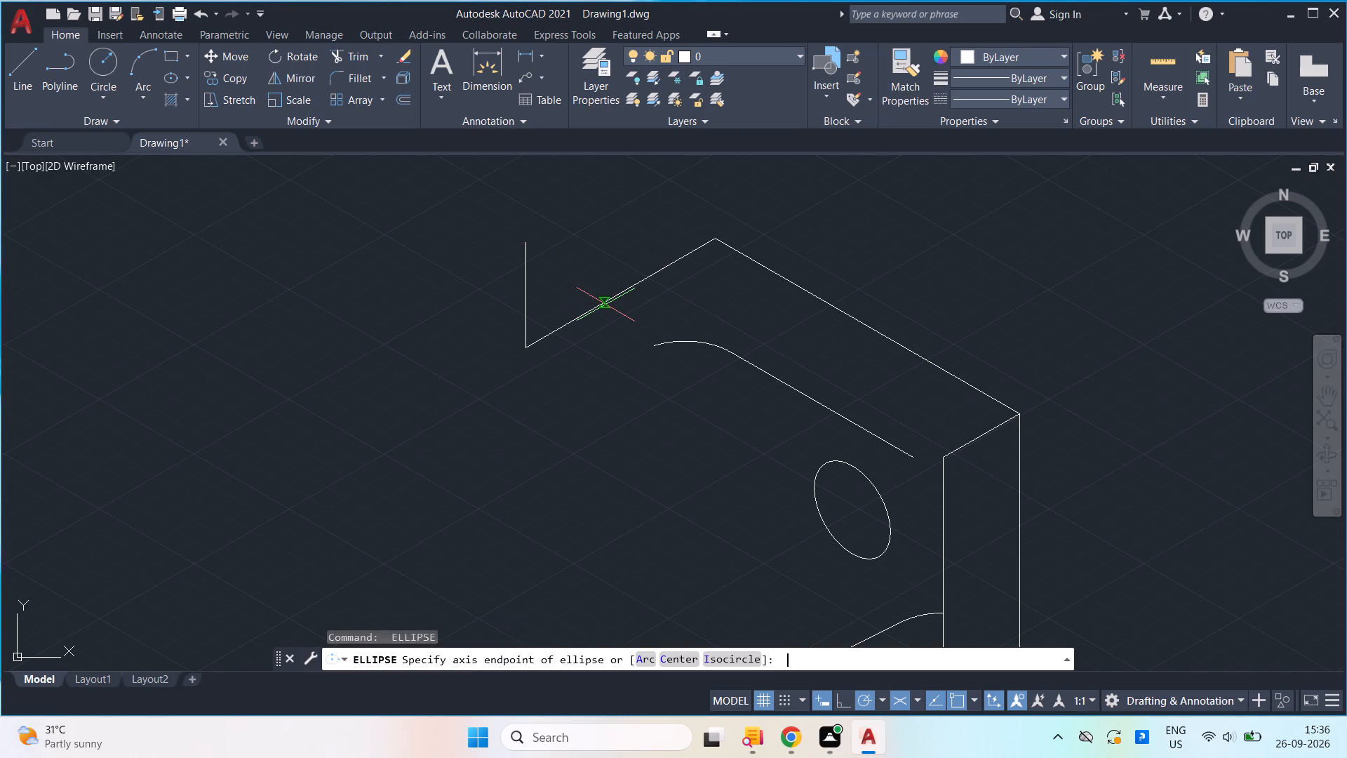
{"action": "left_click", "coordinate": [735, 656]}
{"action": "left_click", "coordinate": [530, 239]}
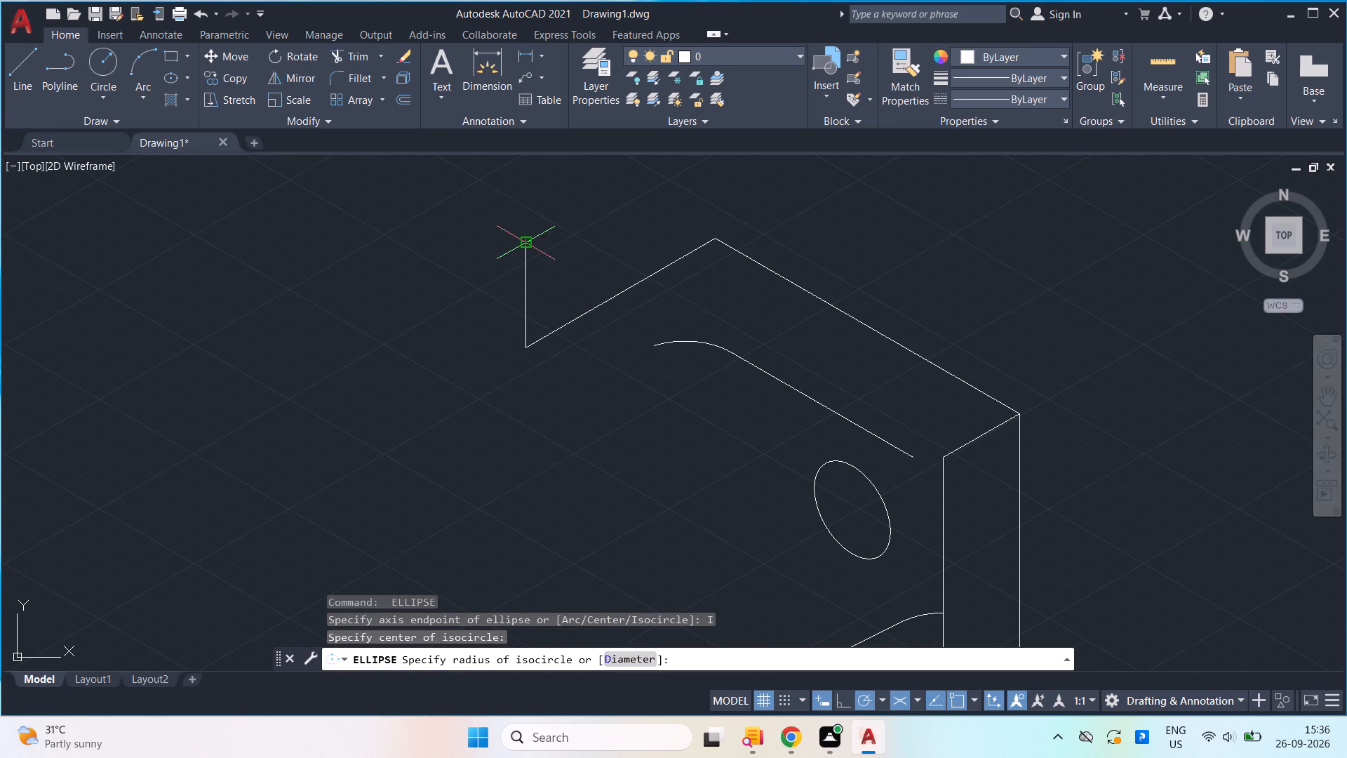
{"action": "type", "text": "12"}
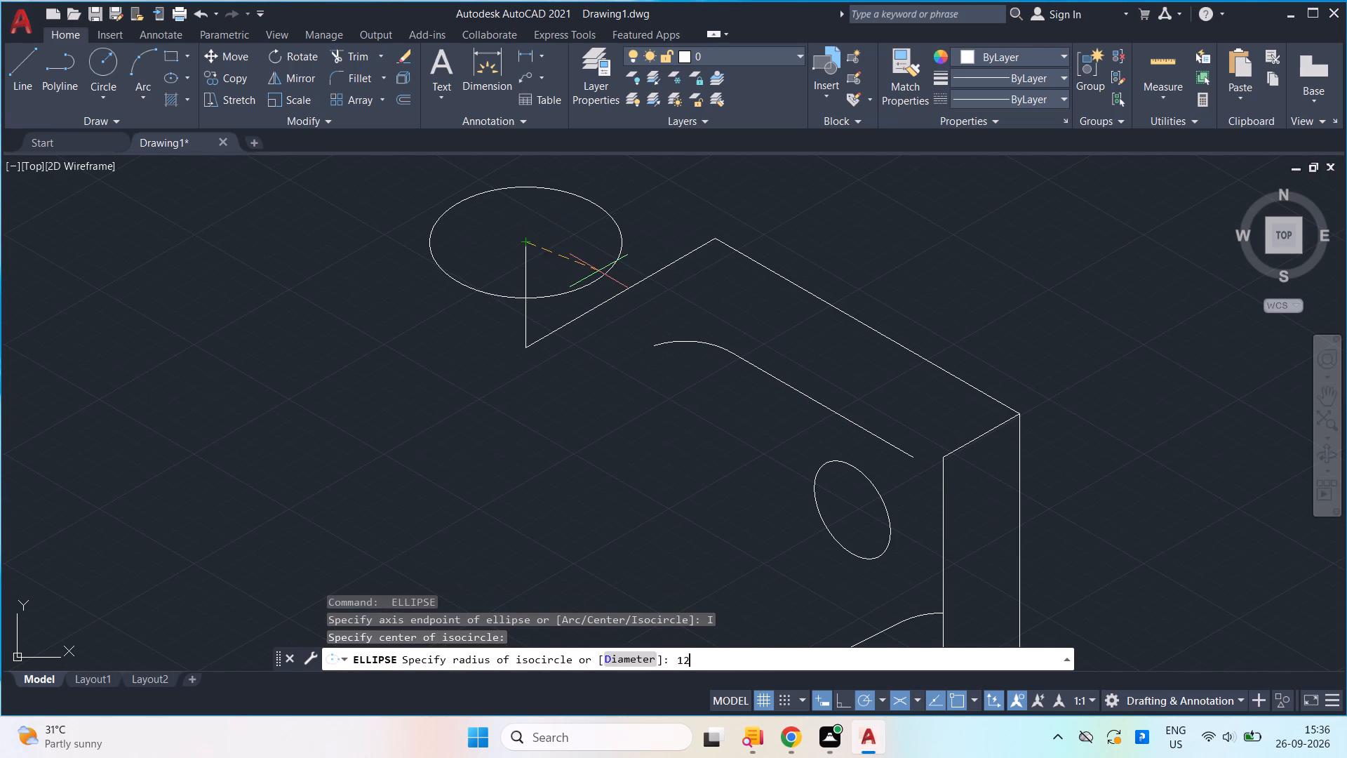
{"action": "key", "text": "Return"}
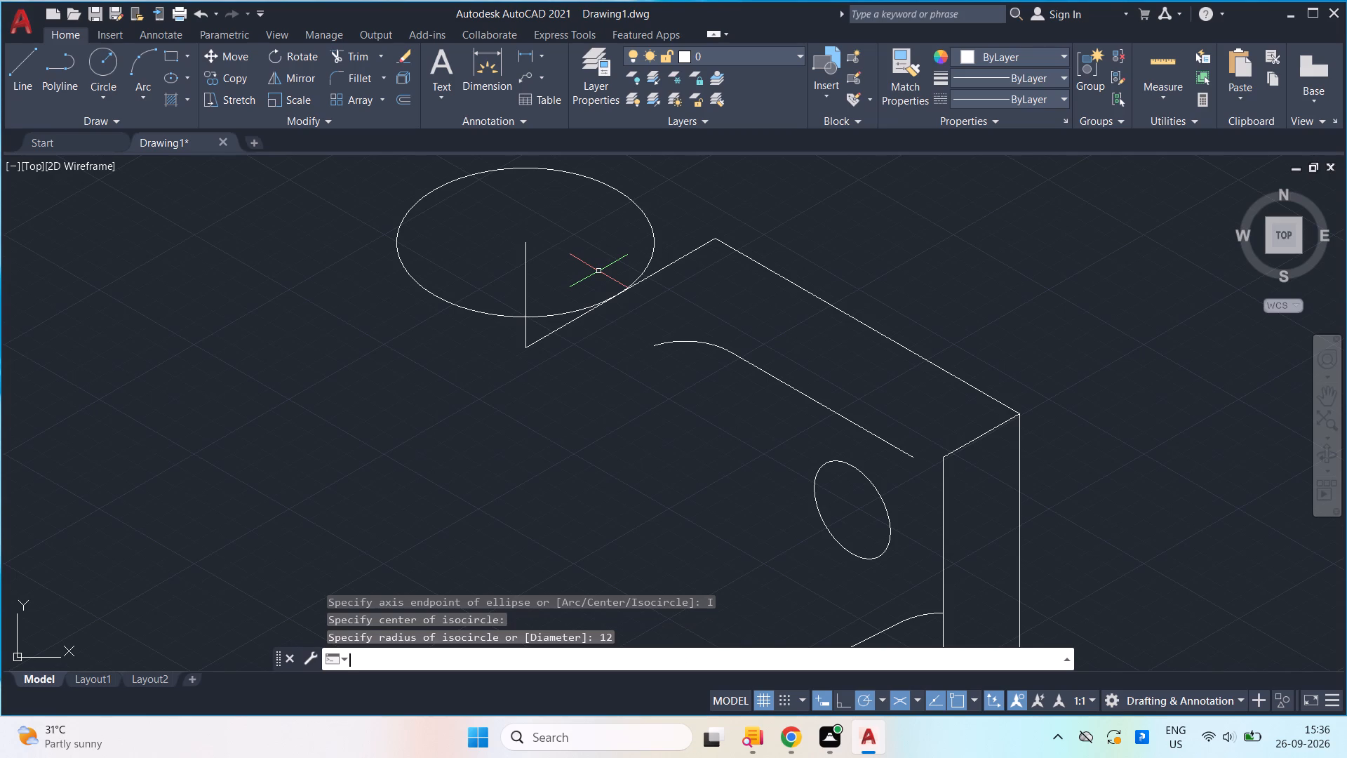
Copy the radius-12 isocircle straight down by 10 units and by 25 units, using its centre as the base point.
{"action": "left_click", "coordinate": [581, 310]}
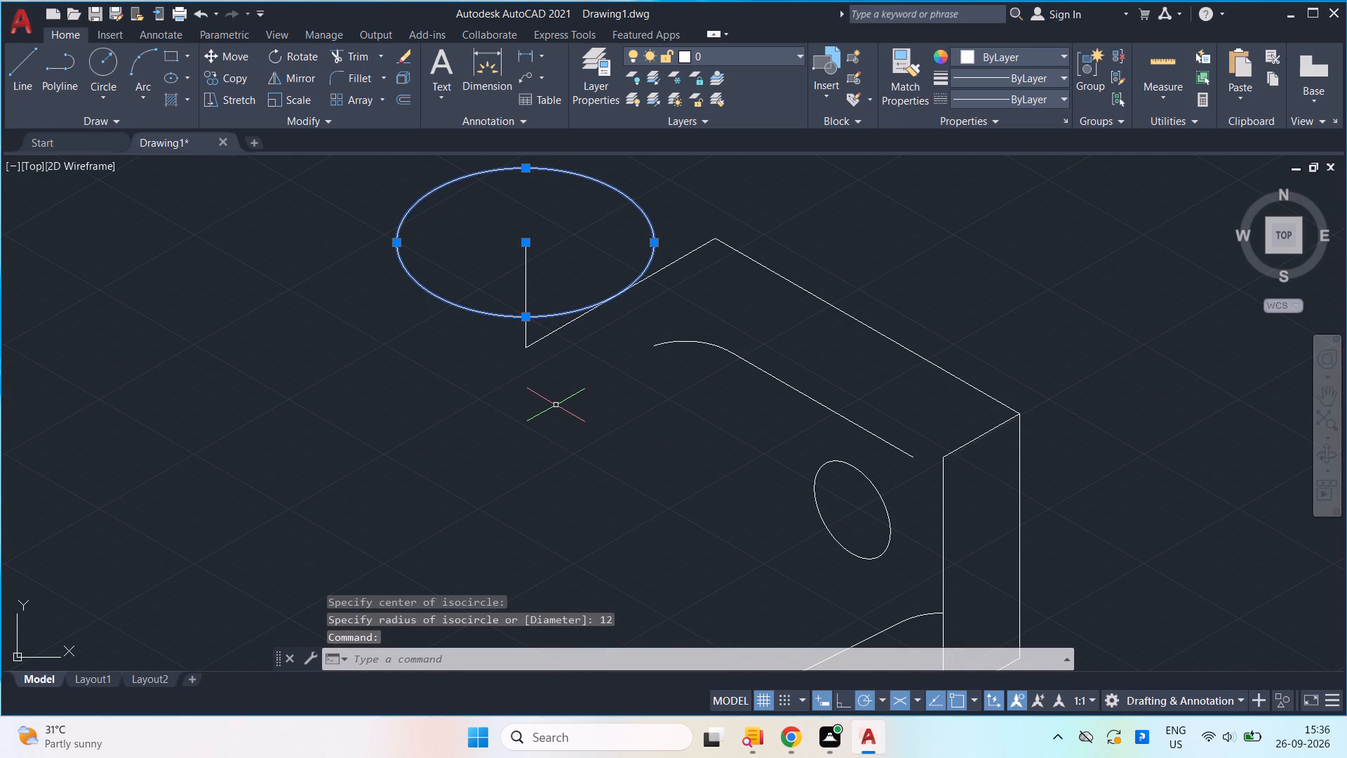
{"action": "type", "text": "co"}
{"action": "key", "text": "Return"}
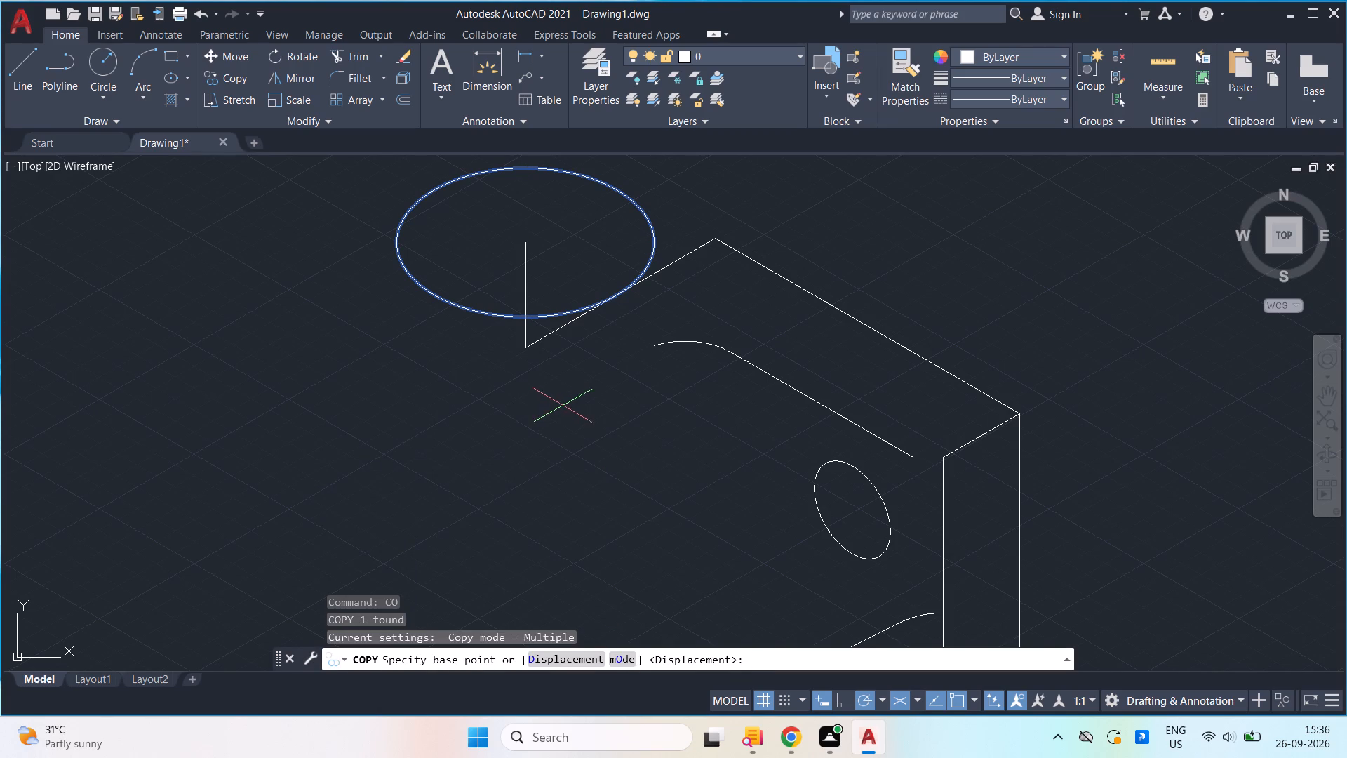
{"action": "left_click", "coordinate": [531, 240]}
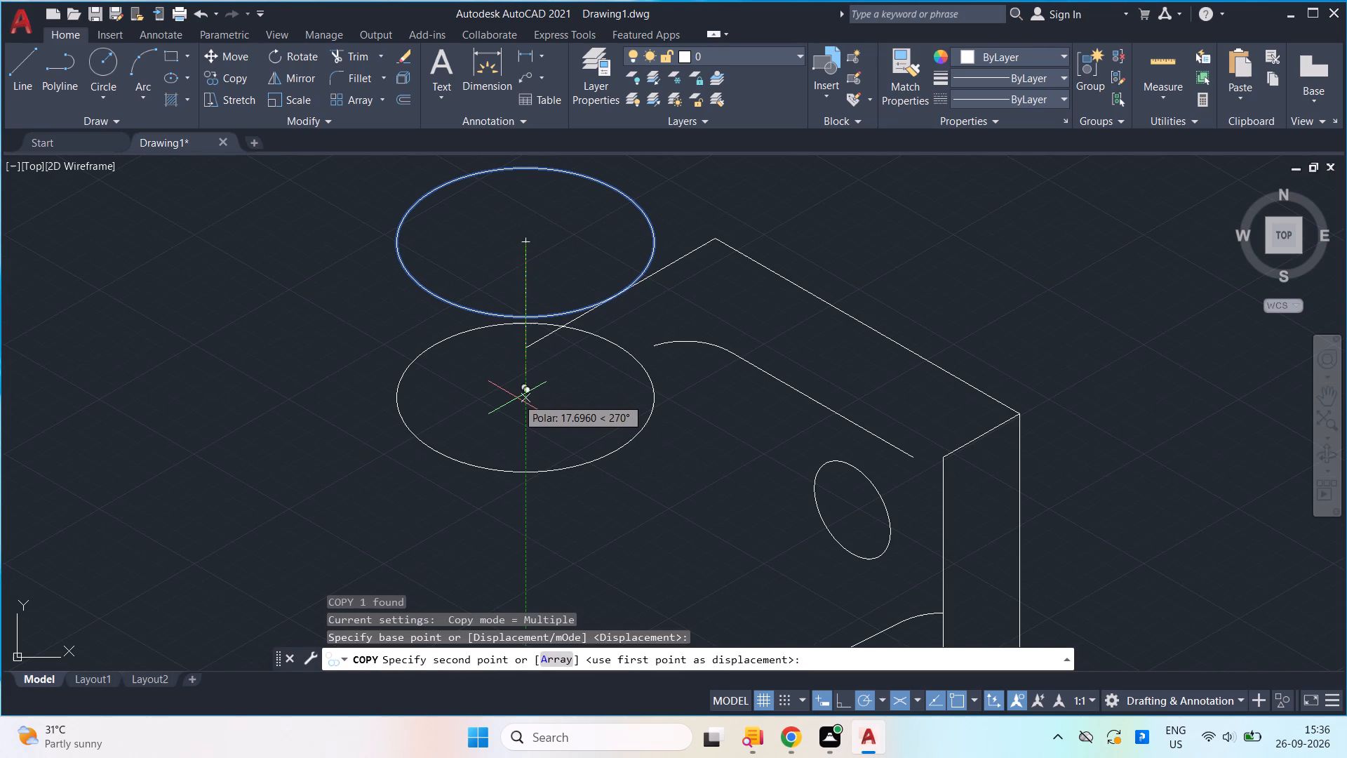
{"action": "type", "text": "10"}
{"action": "key", "text": "Return"}
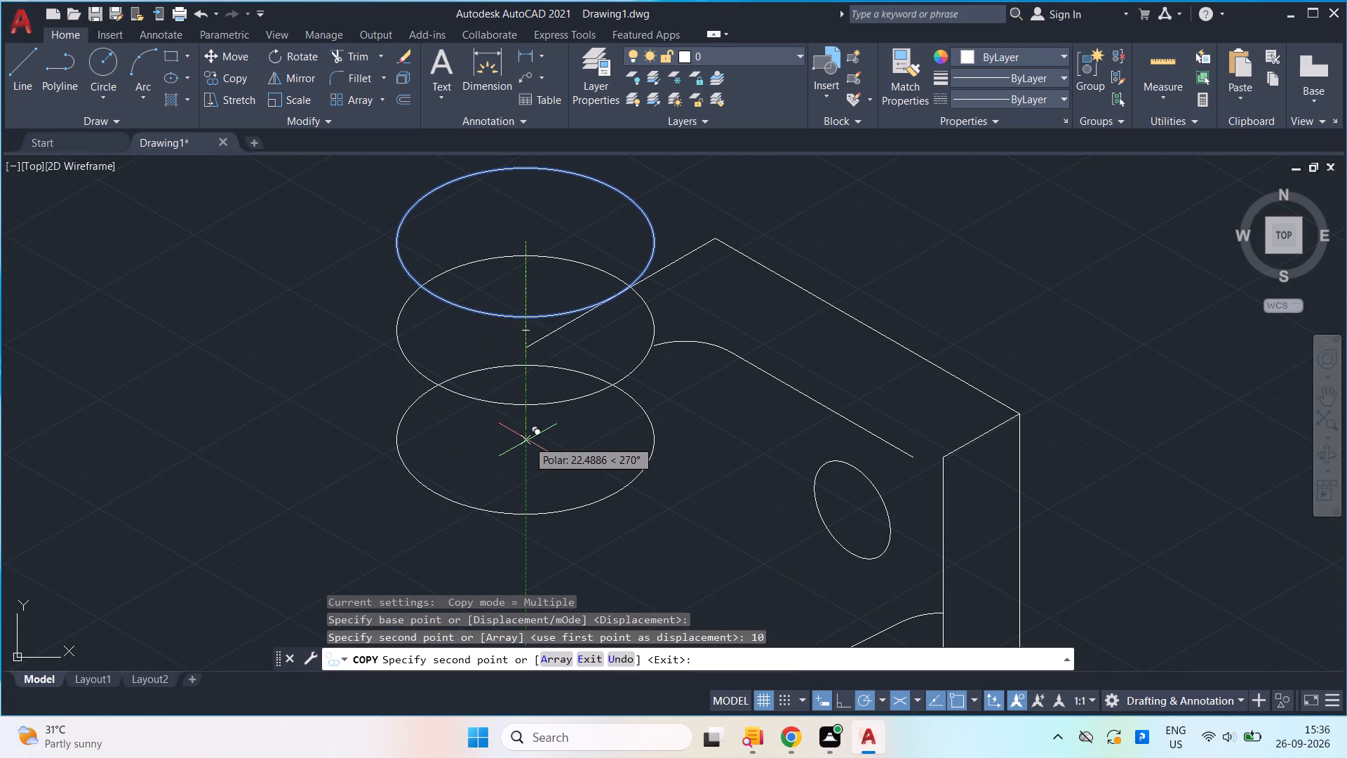
{"action": "type", "text": "25"}
{"action": "key", "text": "Return"}
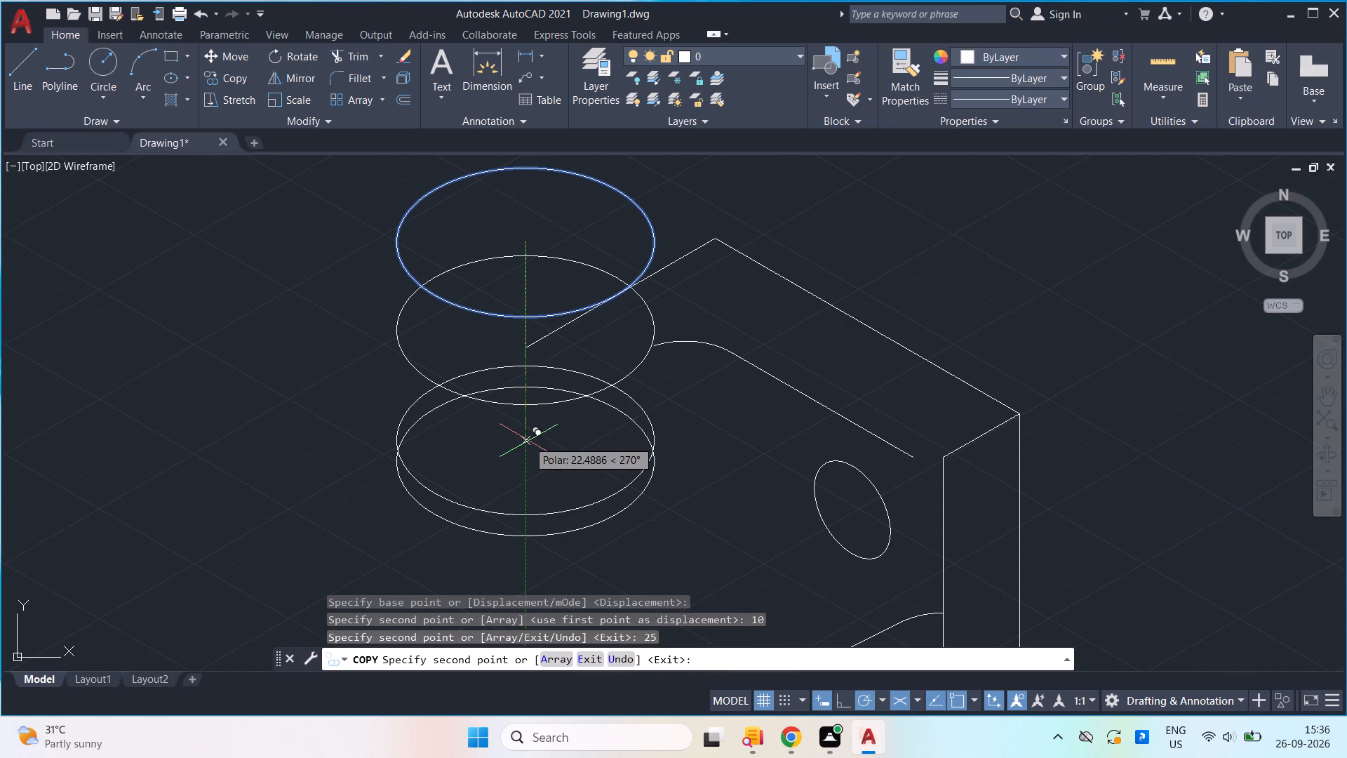
{"action": "key", "text": "space"}
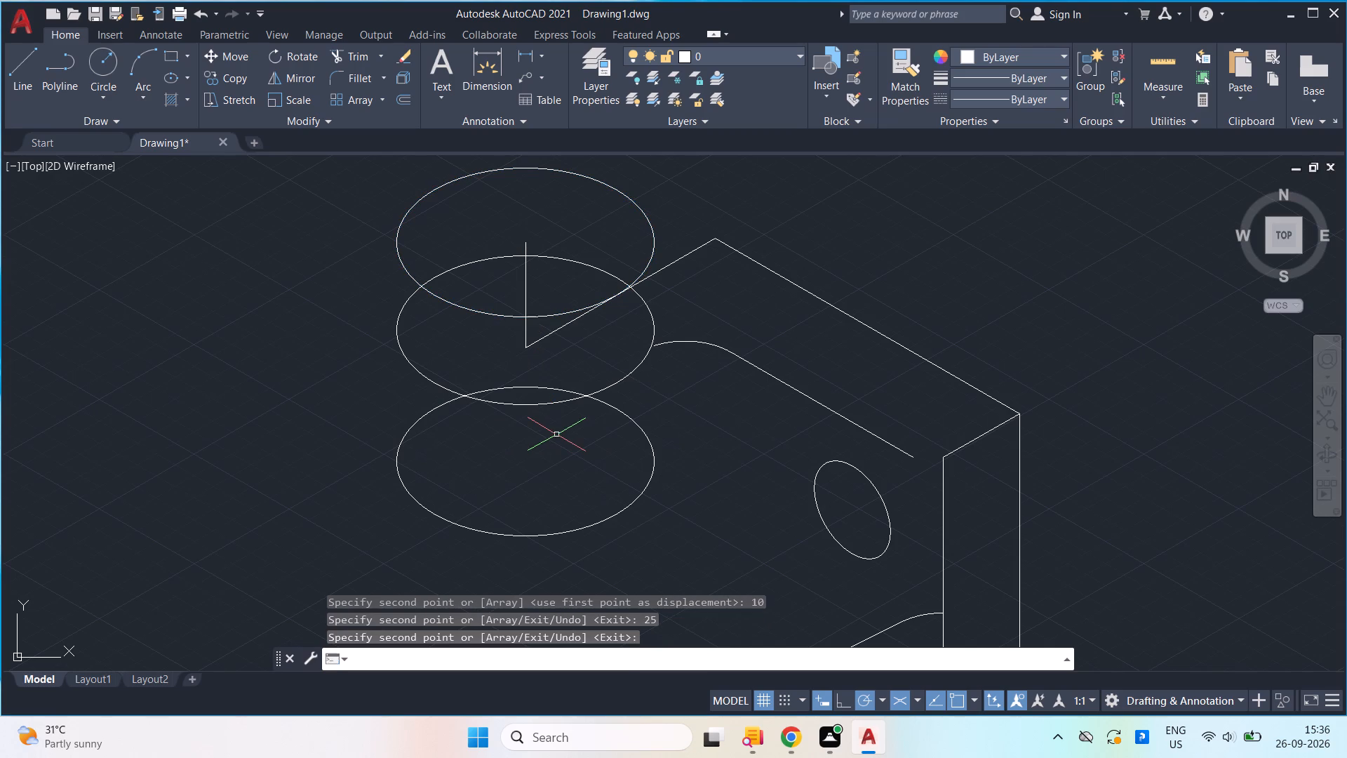
Extend the open end of the small arc to meet the middle radius-12 isocircle.
{"action": "scroll", "coordinate": [621, 270], "scroll_direction": "up", "scroll_amount": 2}
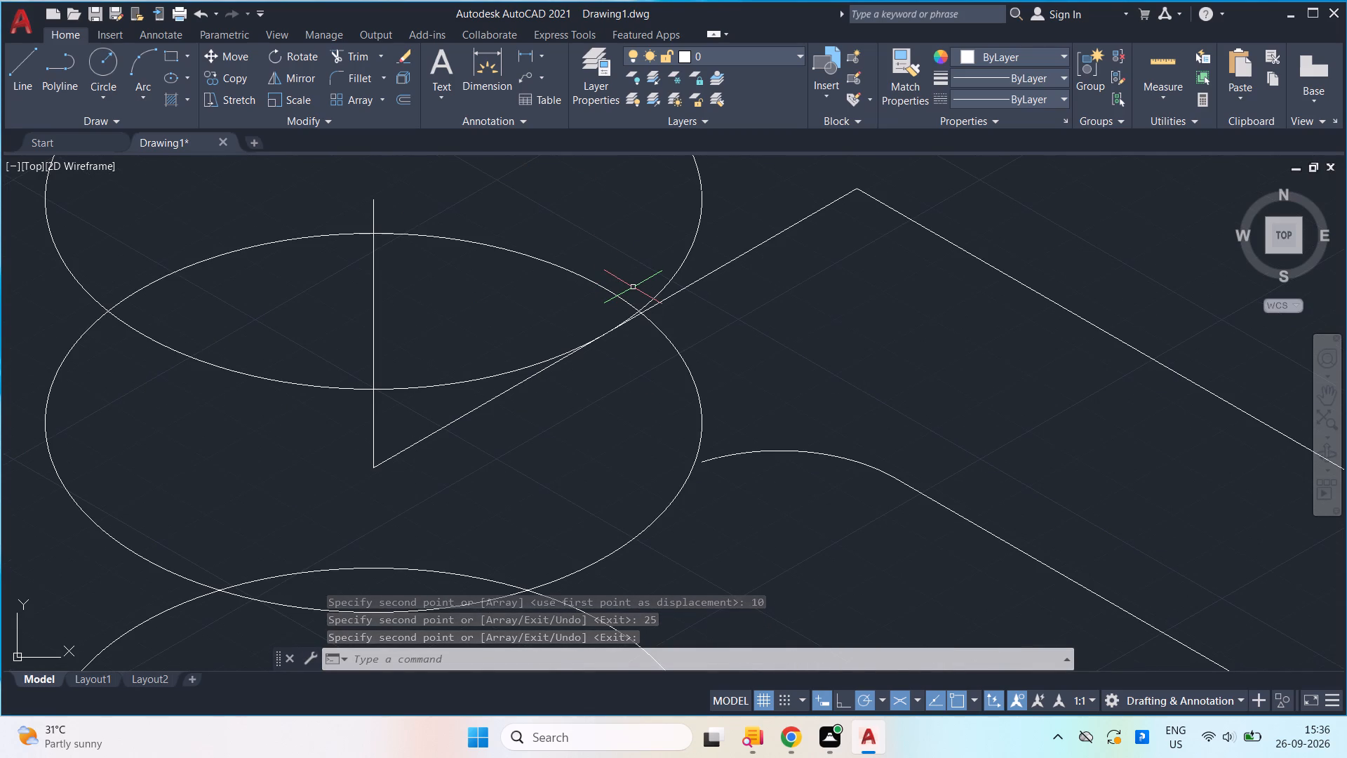
{"action": "scroll", "coordinate": [638, 295], "scroll_direction": "down", "scroll_amount": 1}
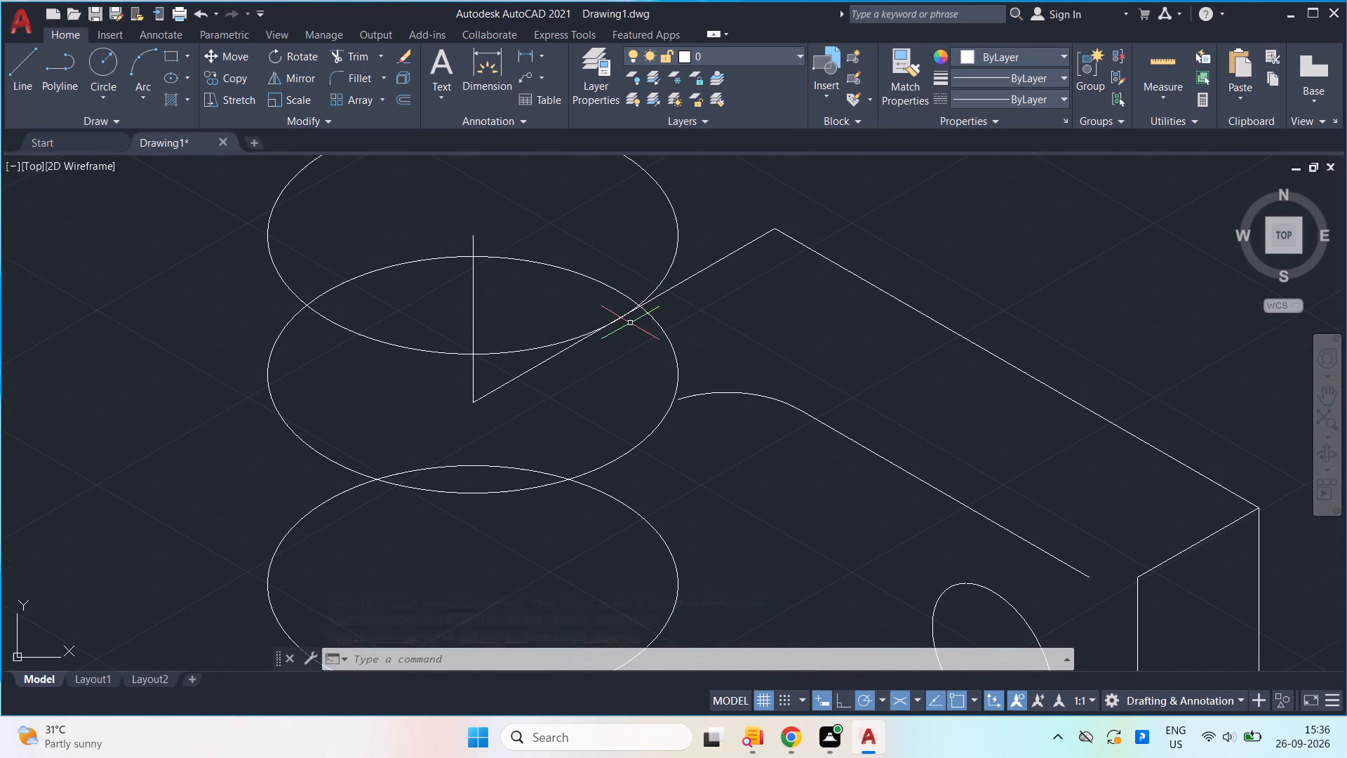
{"action": "scroll", "coordinate": [612, 348], "scroll_direction": "down", "scroll_amount": 1}
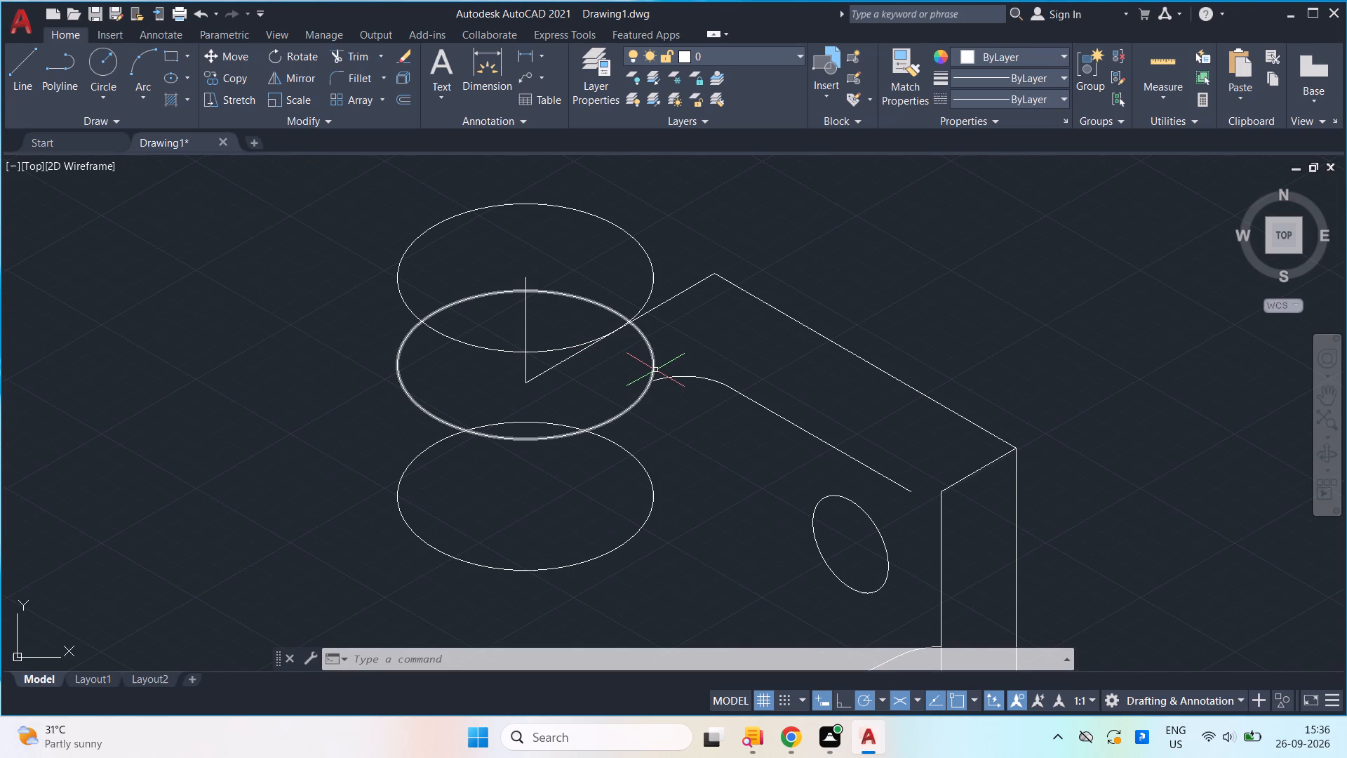
{"action": "type", "text": "ex"}
{"action": "key", "text": "Return"}
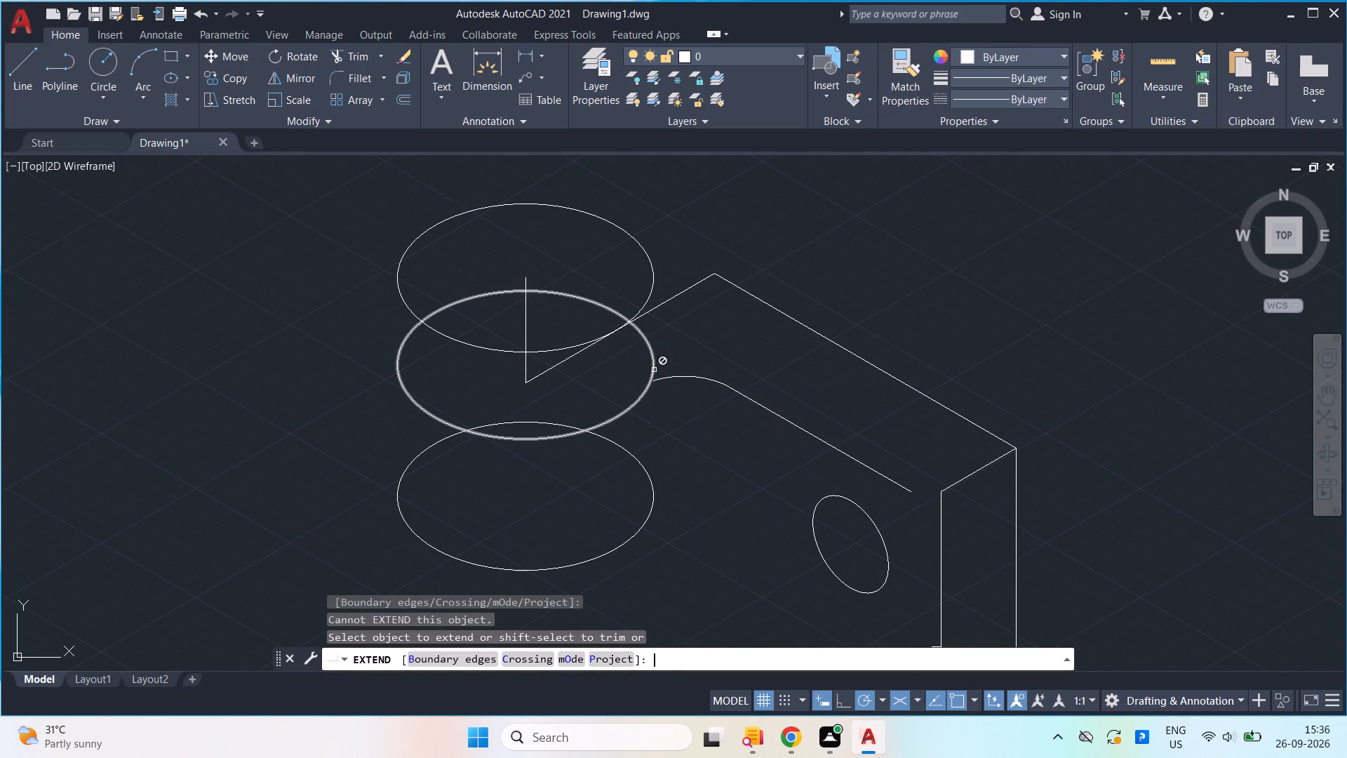
{"action": "scroll", "coordinate": [652, 370], "scroll_direction": "up", "scroll_amount": 3}
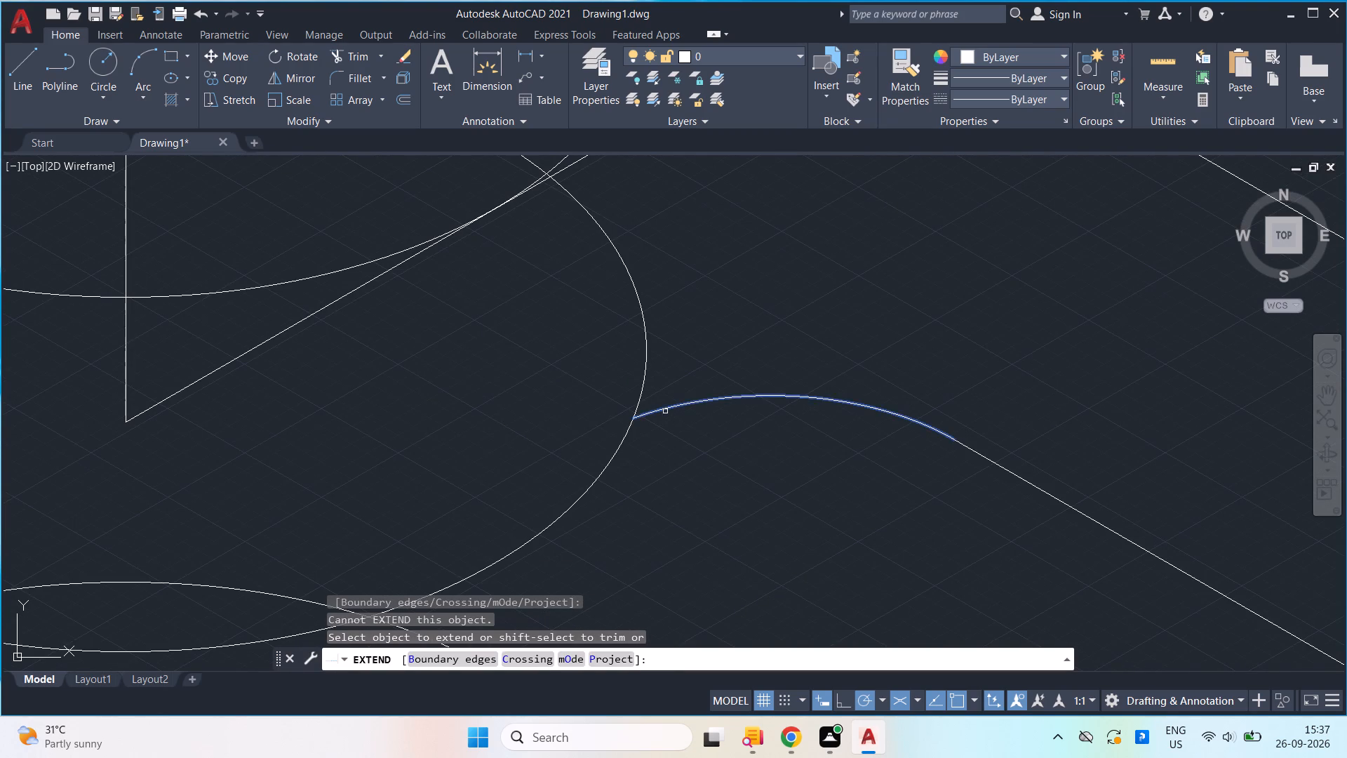
{"action": "left_click", "coordinate": [665, 408]}
{"action": "scroll", "coordinate": [697, 408], "scroll_direction": "down", "scroll_amount": 1}
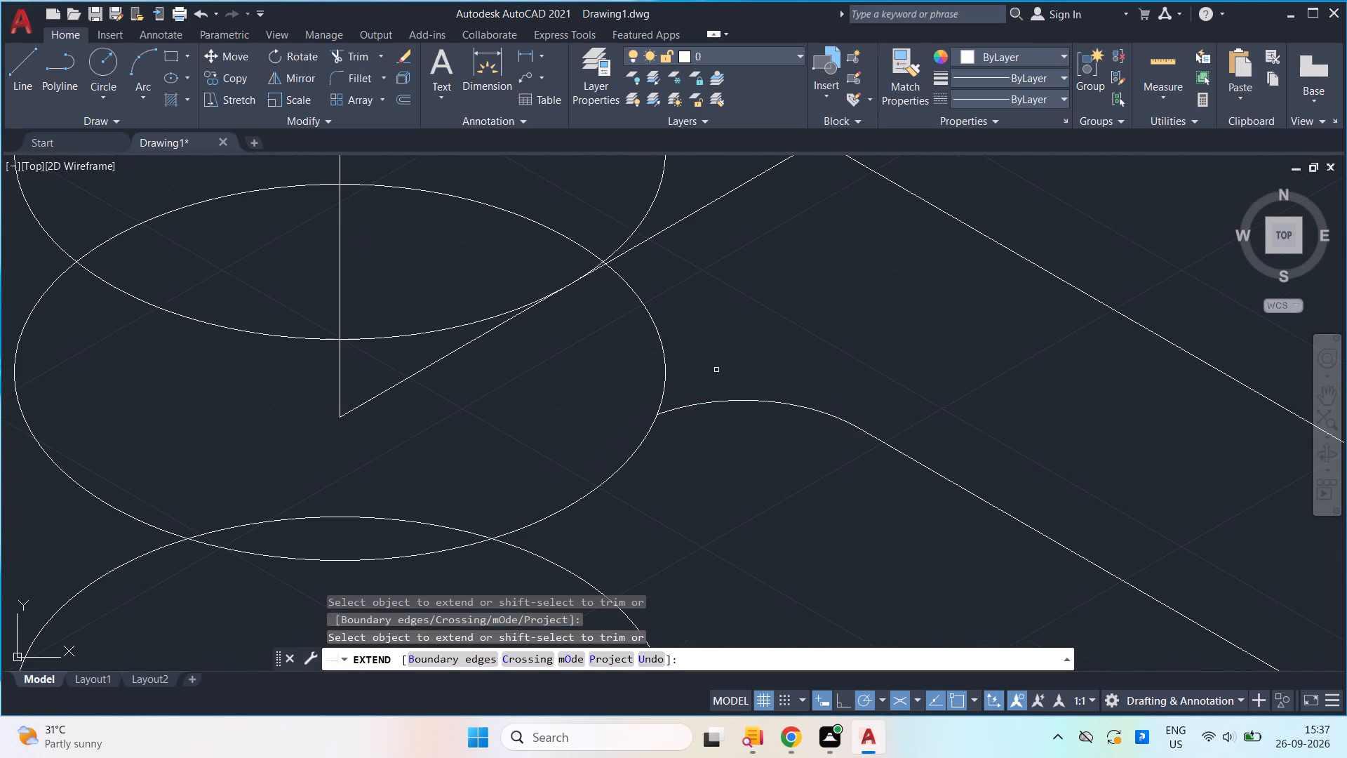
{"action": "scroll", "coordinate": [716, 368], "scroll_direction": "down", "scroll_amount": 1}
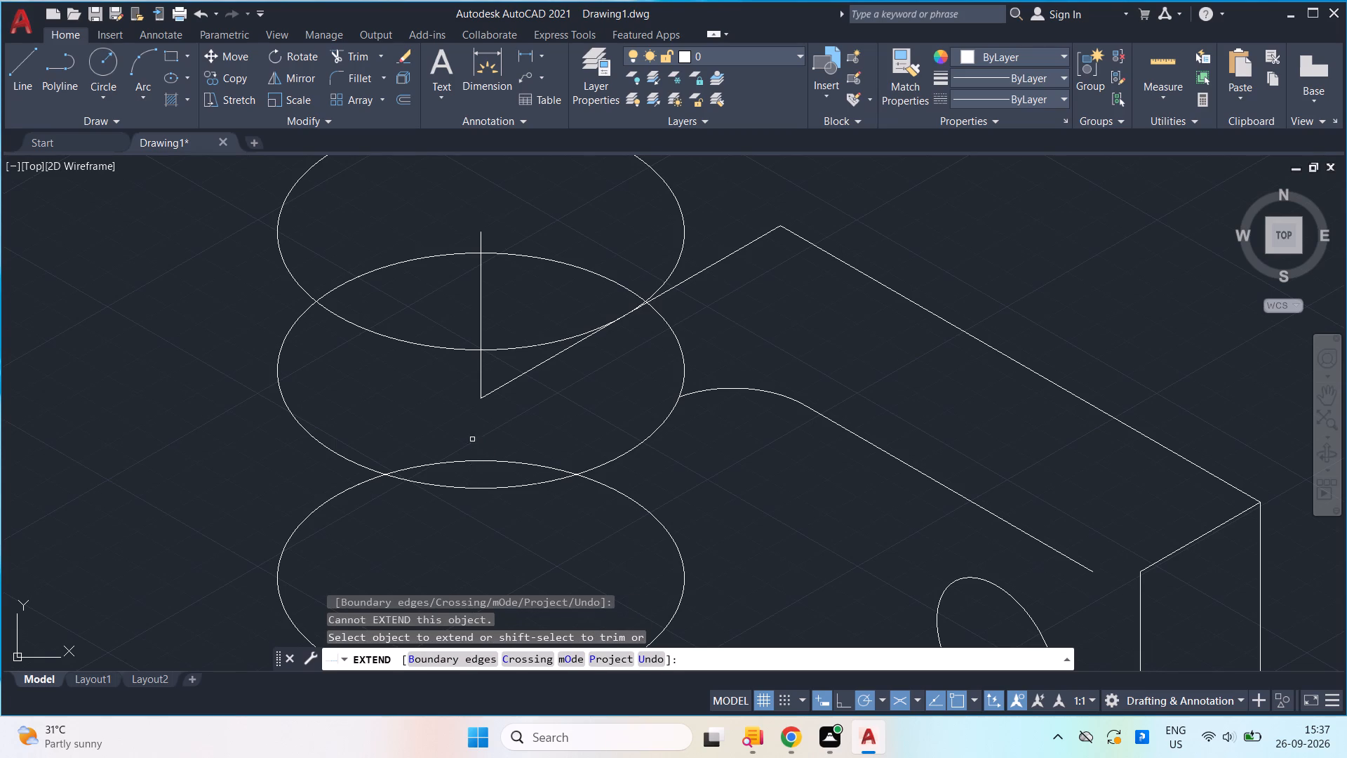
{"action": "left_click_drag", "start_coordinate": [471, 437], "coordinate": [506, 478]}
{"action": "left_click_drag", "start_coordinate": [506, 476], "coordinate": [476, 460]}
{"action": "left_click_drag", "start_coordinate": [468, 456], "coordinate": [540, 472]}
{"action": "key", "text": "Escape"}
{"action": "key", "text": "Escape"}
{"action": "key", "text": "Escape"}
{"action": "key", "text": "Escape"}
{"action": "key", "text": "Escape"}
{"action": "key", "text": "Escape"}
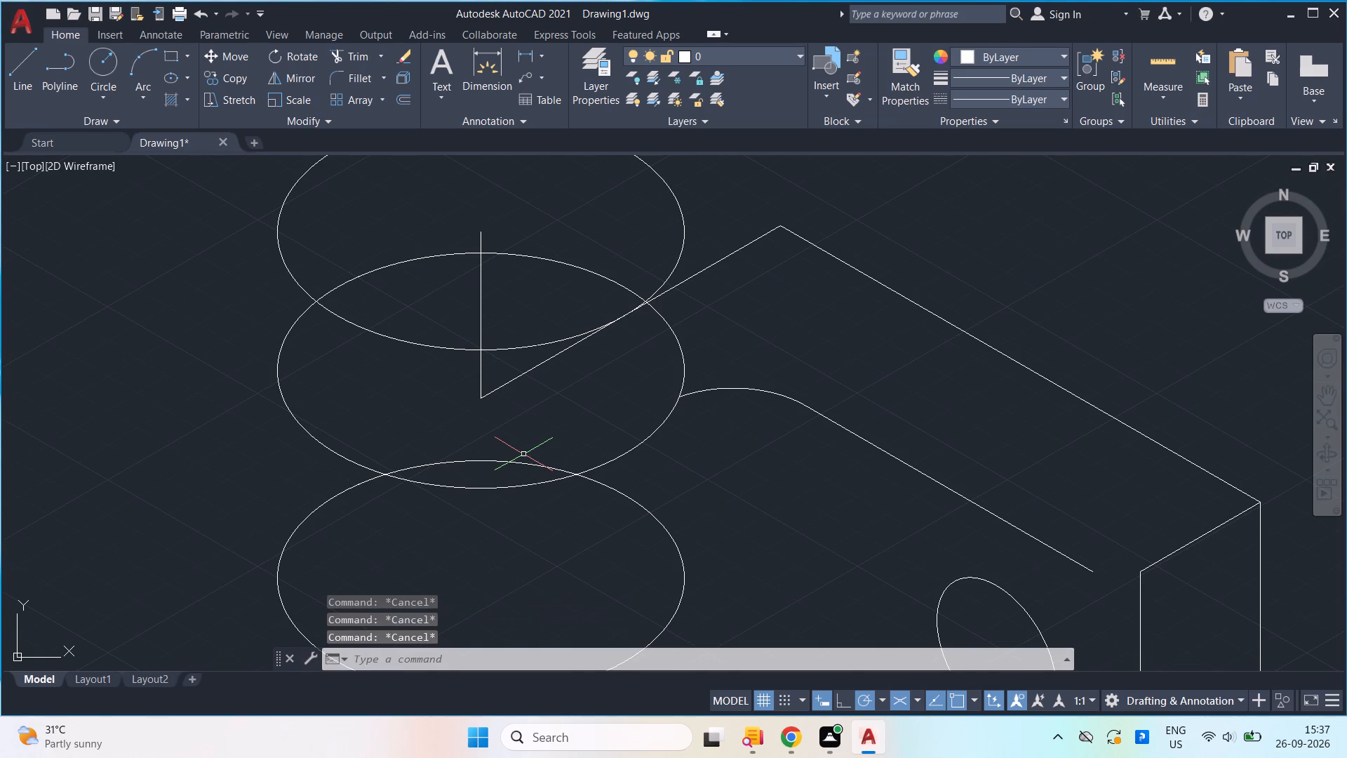
Trim the middle radius-12 isocircle's portion between the slanted top line and the small arc.
{"action": "type", "text": "tr"}
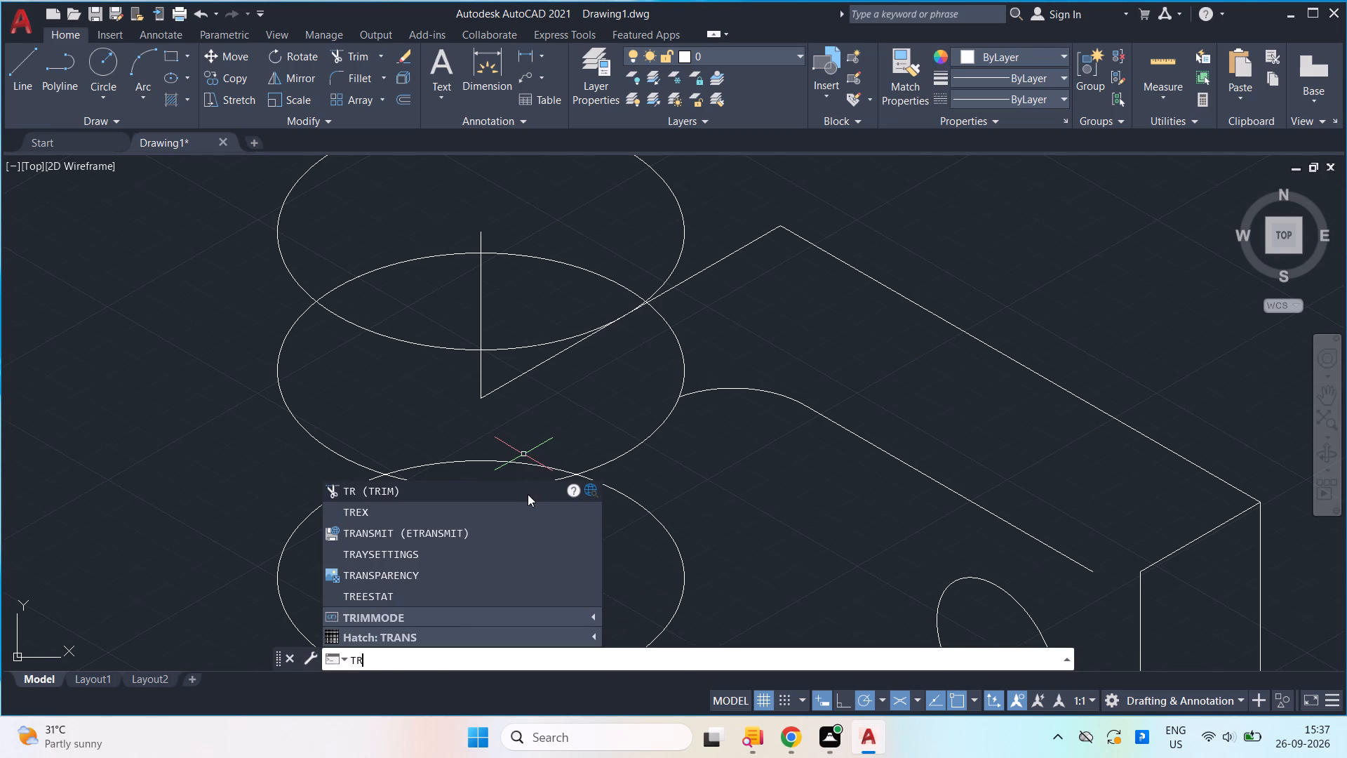
{"action": "left_click", "coordinate": [525, 494]}
{"action": "left_click", "coordinate": [511, 456]}
{"action": "left_click_drag", "start_coordinate": [511, 458], "coordinate": [510, 465]}
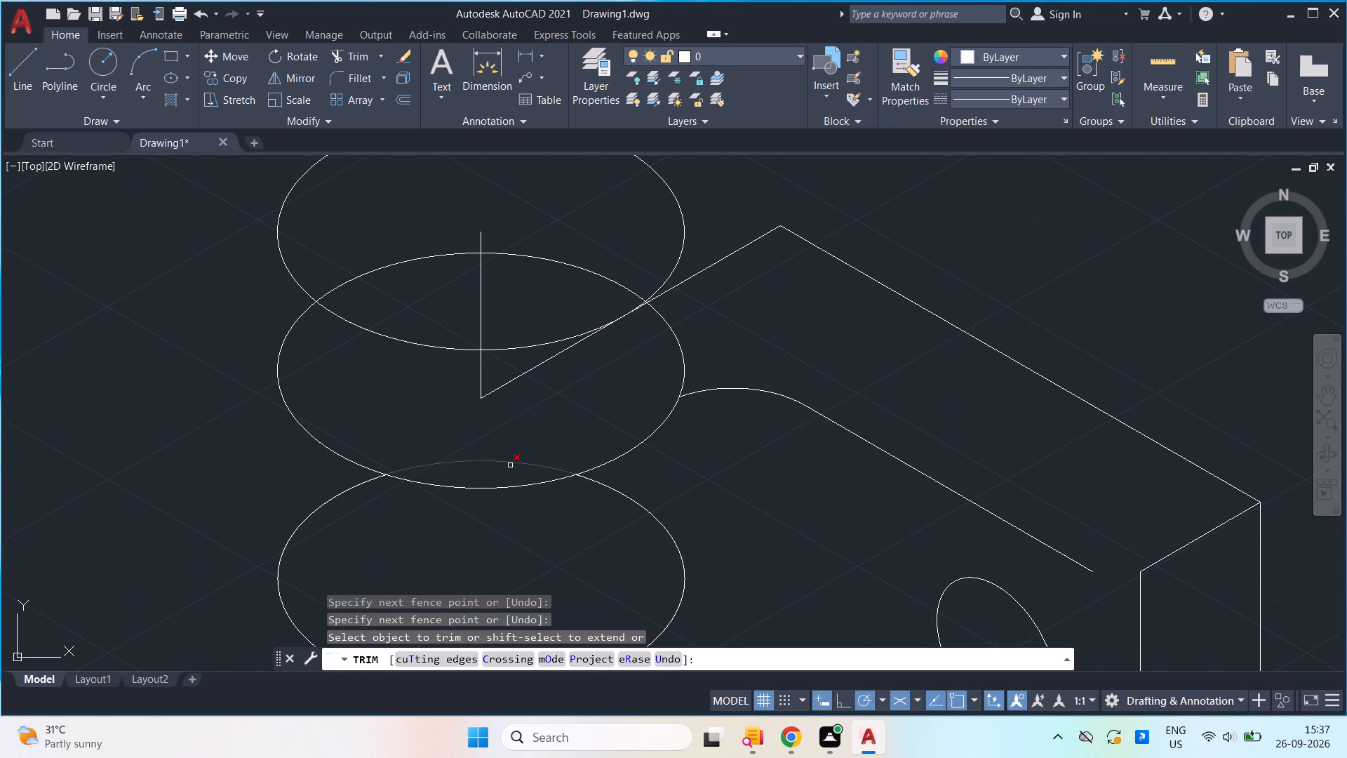
{"action": "scroll", "coordinate": [511, 465], "scroll_direction": "down", "scroll_amount": 2}
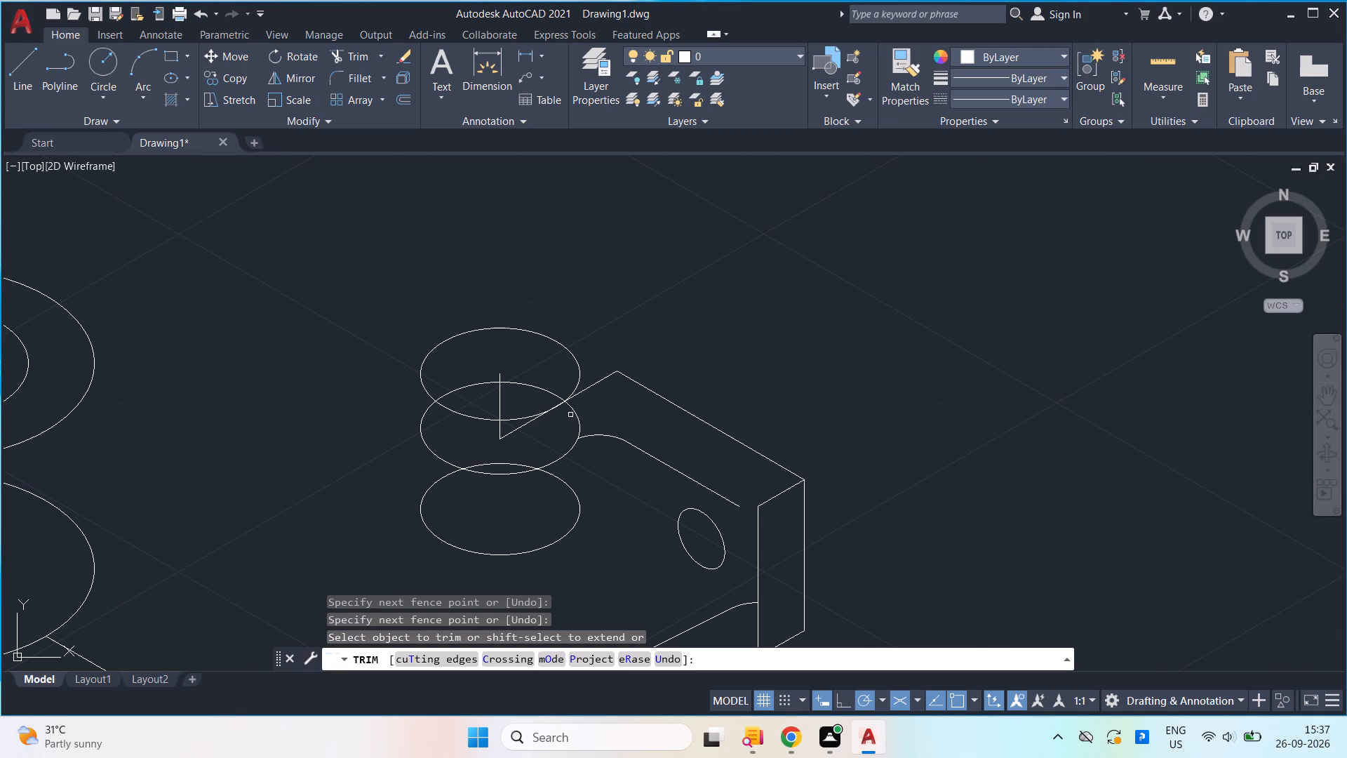
{"action": "left_click_drag", "start_coordinate": [601, 427], "coordinate": [566, 426]}
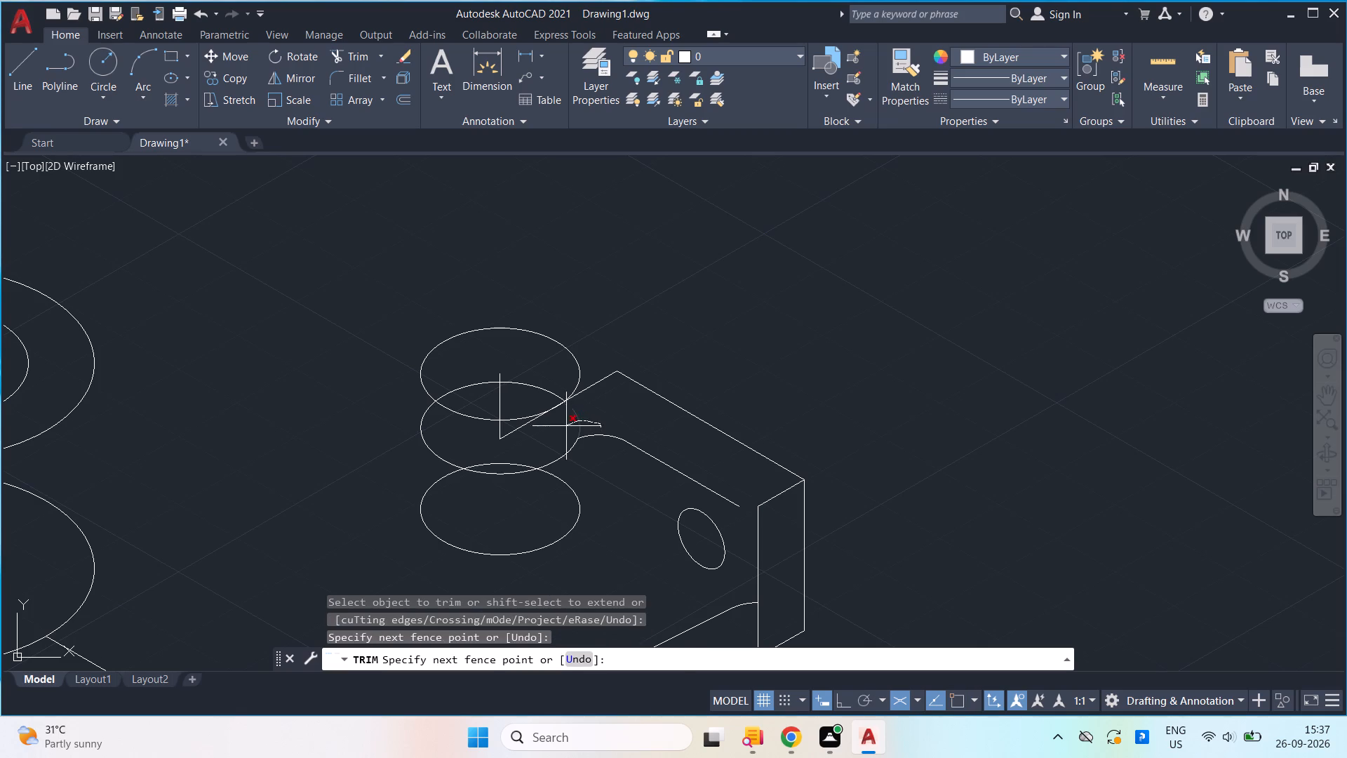
{"action": "scroll", "coordinate": [585, 412], "scroll_direction": "up", "scroll_amount": 3}
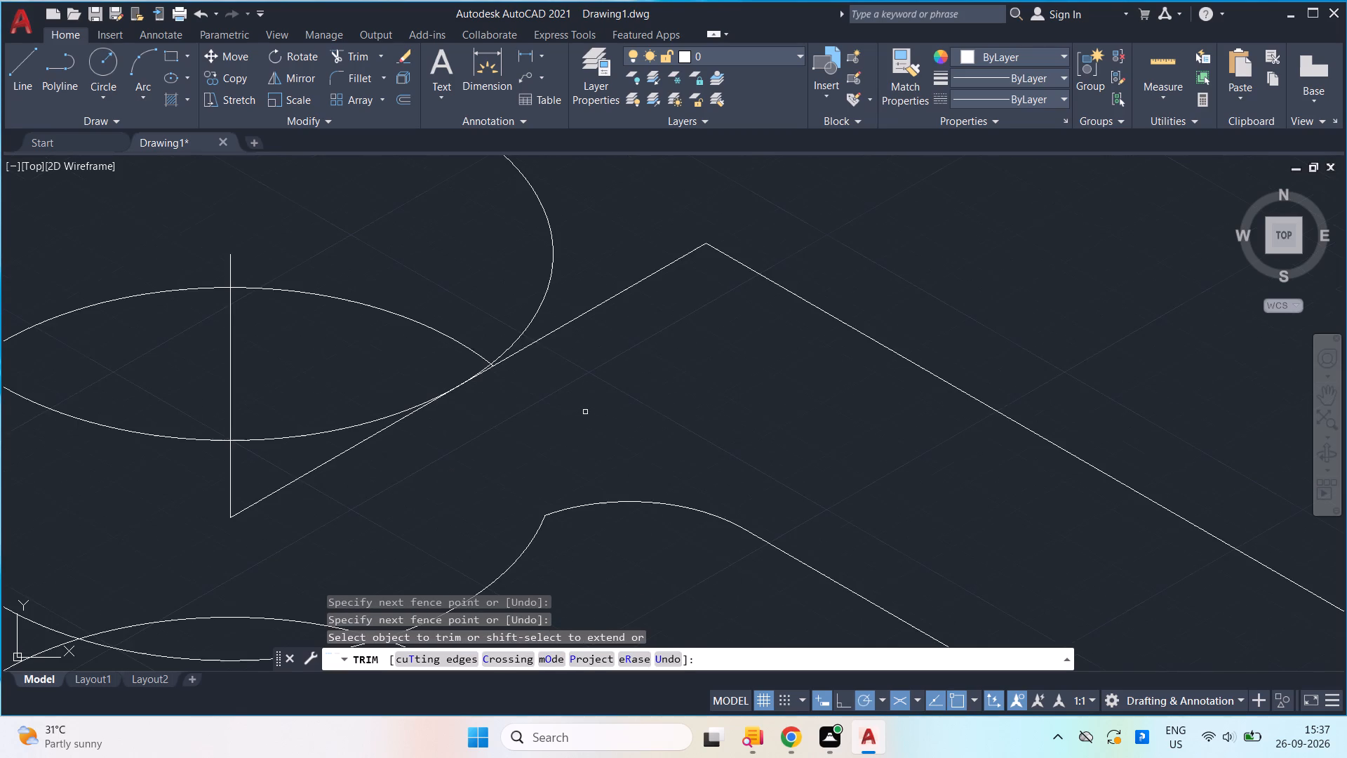
{"action": "scroll", "coordinate": [584, 421], "scroll_direction": "down", "scroll_amount": 3}
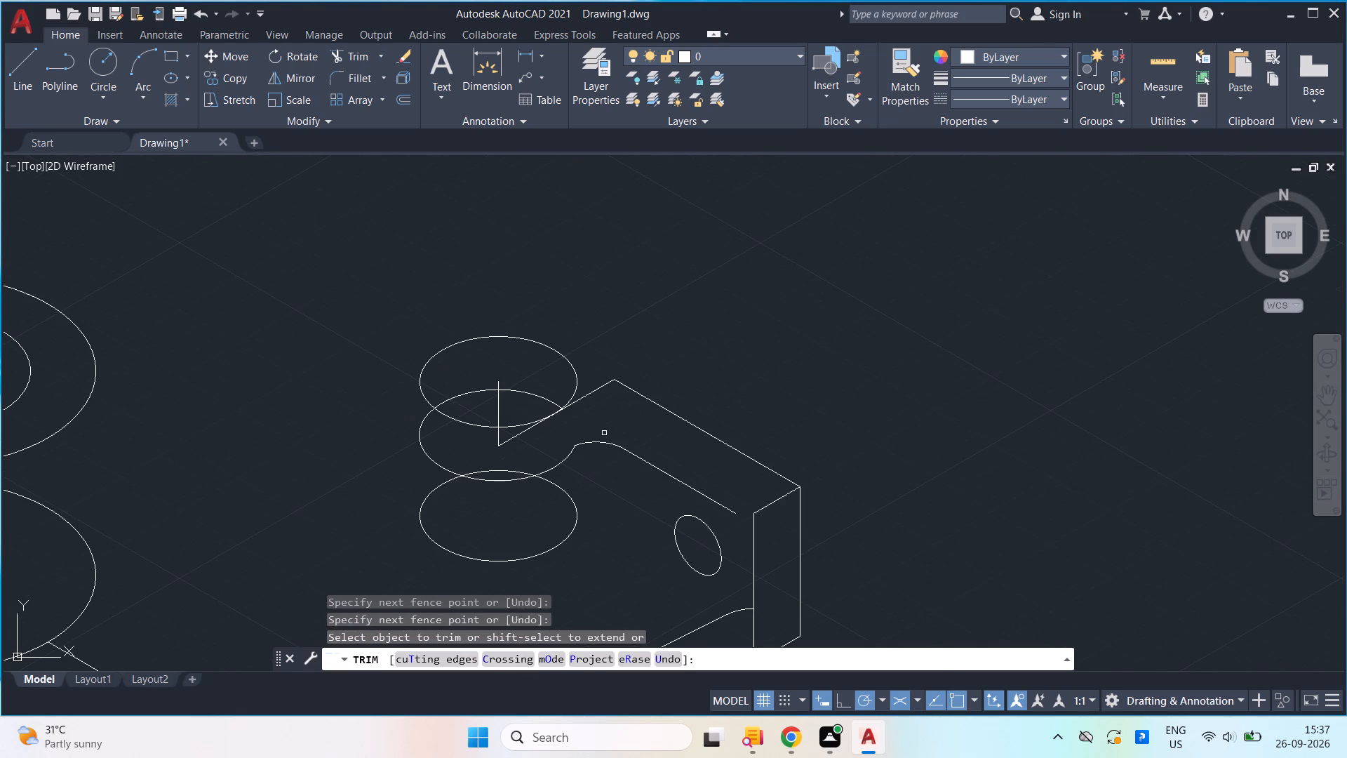
{"action": "scroll", "coordinate": [592, 482], "scroll_direction": "up", "scroll_amount": 5}
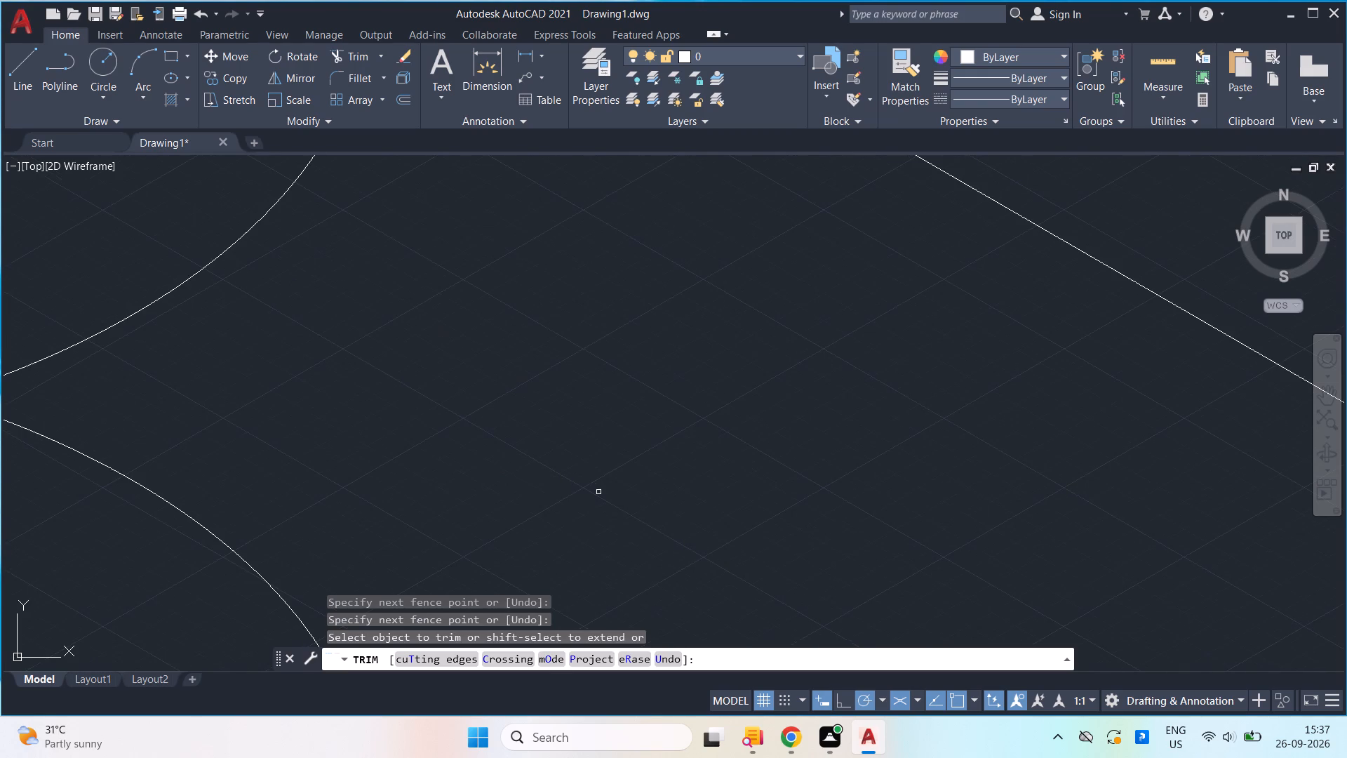
{"action": "middle_click_drag", "start_coordinate": [471, 430], "coordinate": [506, 519]}
{"action": "scroll", "coordinate": [473, 437], "scroll_direction": "down", "scroll_amount": 1}
{"action": "scroll", "coordinate": [445, 318], "scroll_direction": "up", "scroll_amount": 4}
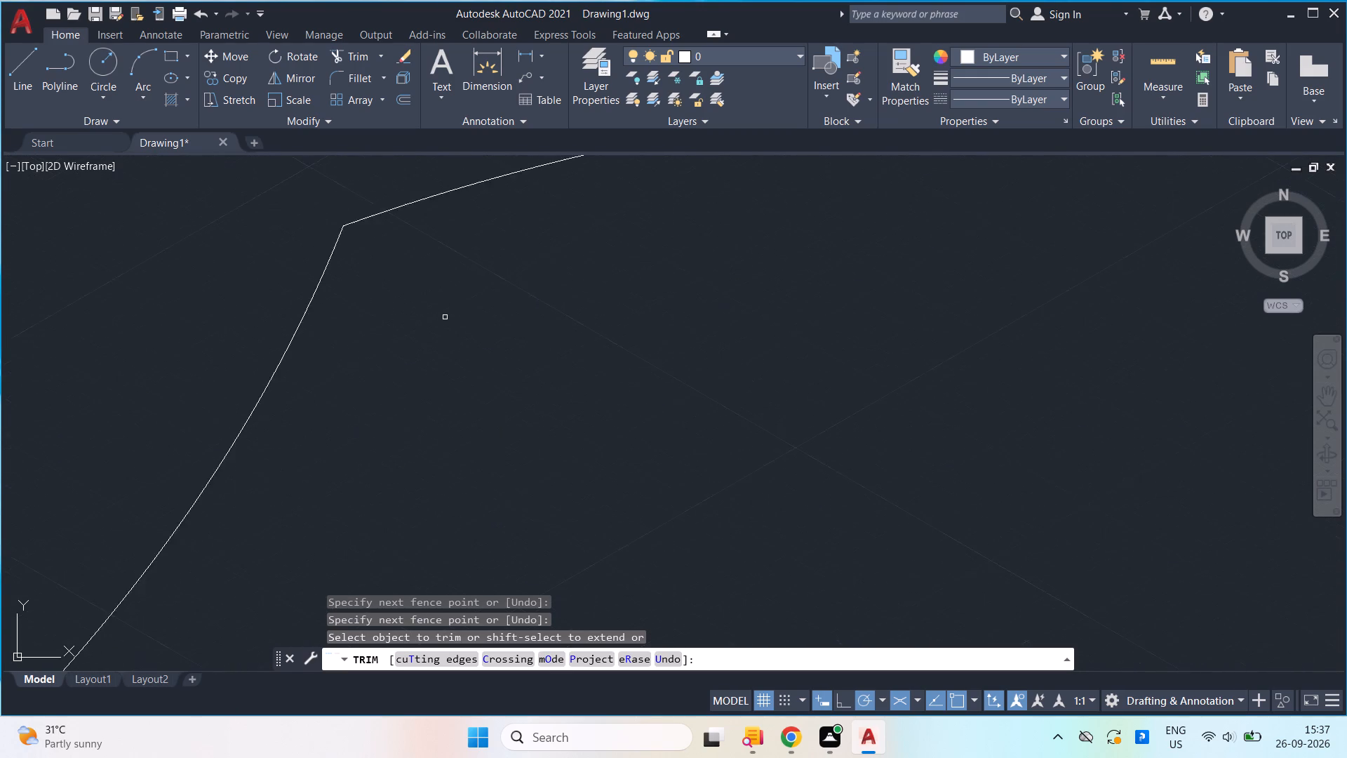
{"action": "scroll", "coordinate": [445, 317], "scroll_direction": "up", "scroll_amount": 1}
{"action": "scroll", "coordinate": [375, 295], "scroll_direction": "down", "scroll_amount": 10}
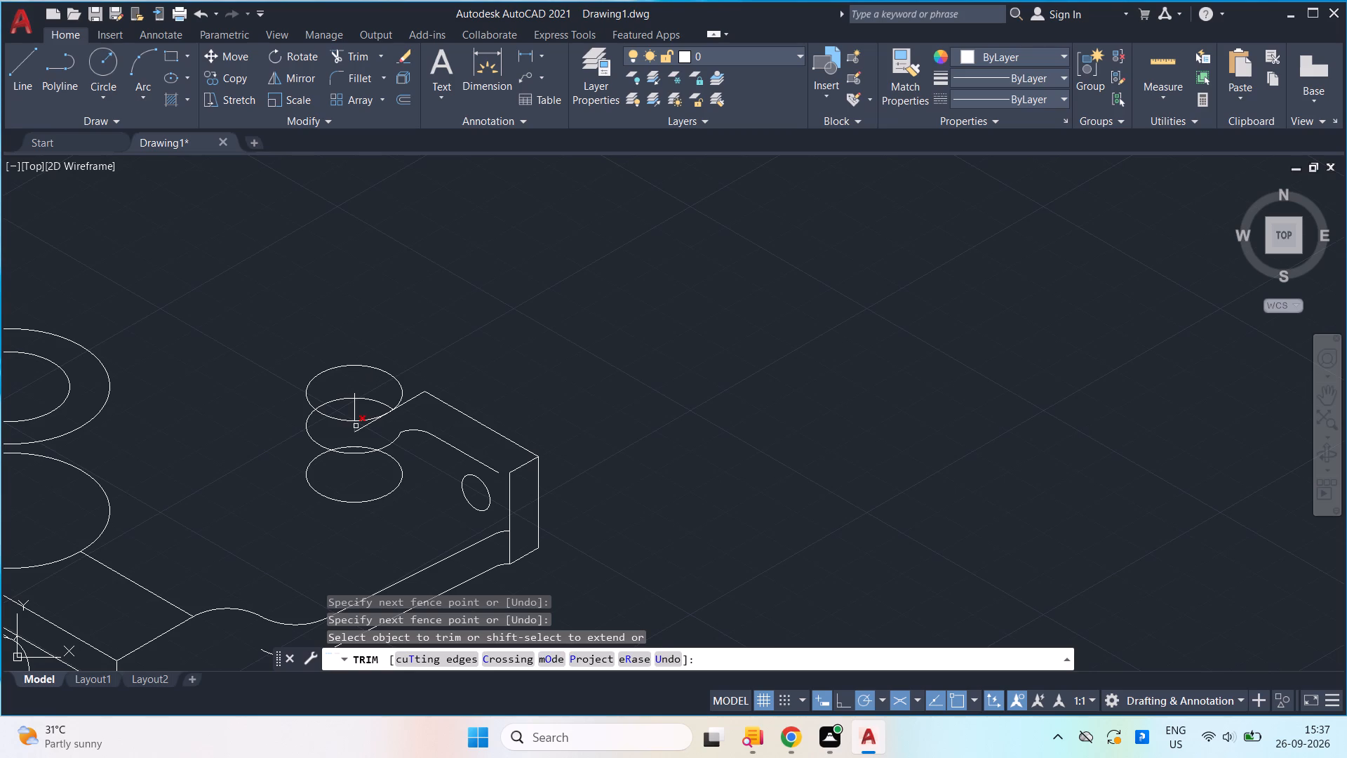
Trim the rear arcs of the upper and middle isocircles and the construction lines inside them, leaving only the crescent outline.
{"action": "left_click_drag", "start_coordinate": [366, 437], "coordinate": [353, 430]}
{"action": "left_click_drag", "start_coordinate": [372, 397], "coordinate": [365, 413]}
{"action": "left_click_drag", "start_coordinate": [335, 394], "coordinate": [337, 402]}
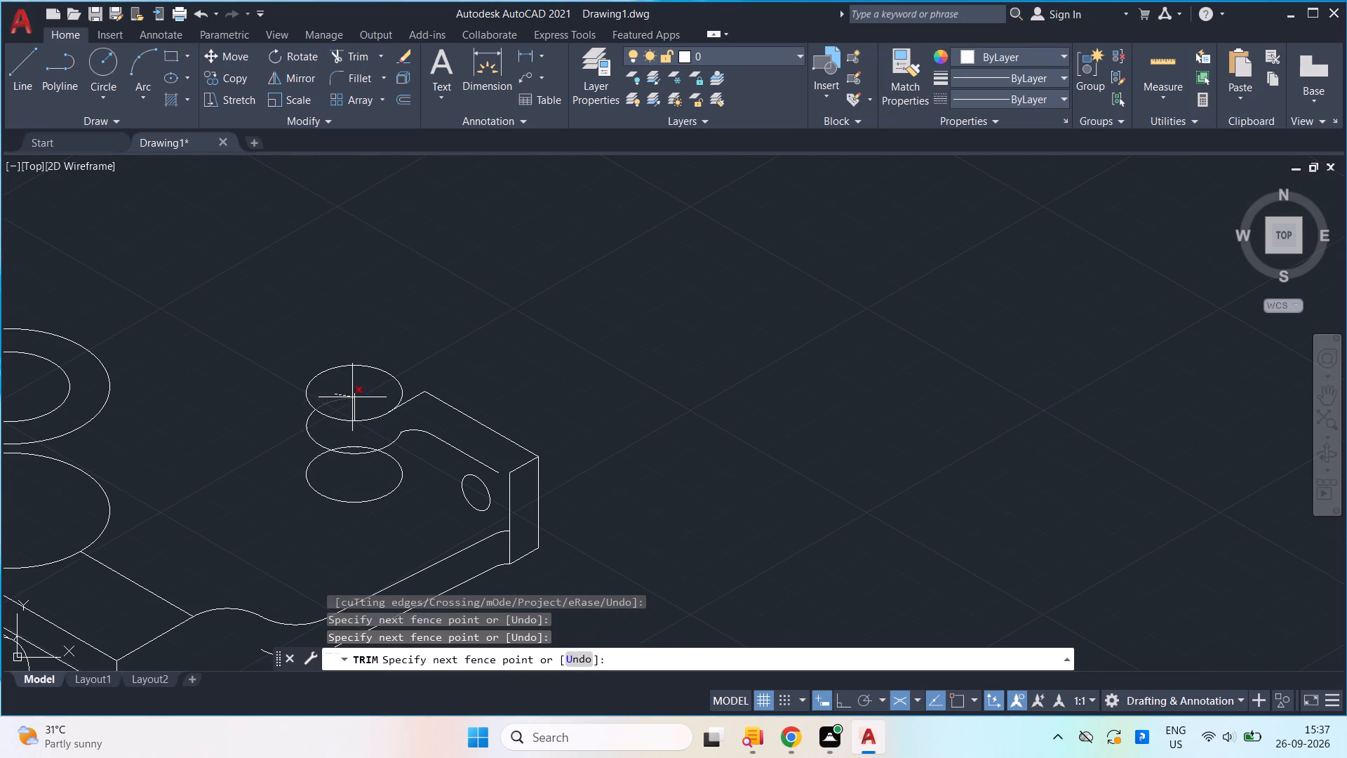
{"action": "left_click", "coordinate": [346, 396]}
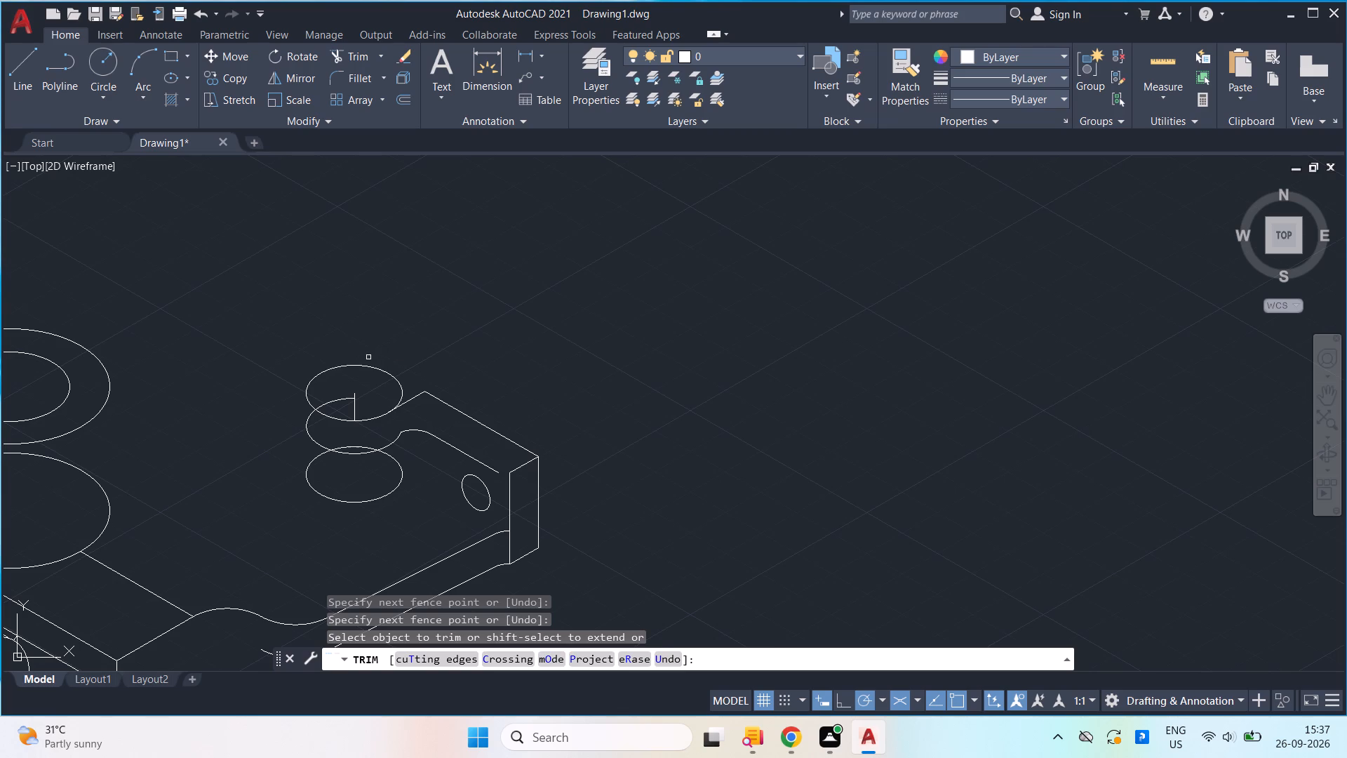
{"action": "left_click_drag", "start_coordinate": [354, 353], "coordinate": [371, 387]}
{"action": "left_click_drag", "start_coordinate": [326, 399], "coordinate": [346, 411]}
{"action": "left_click_drag", "start_coordinate": [342, 404], "coordinate": [365, 405]}
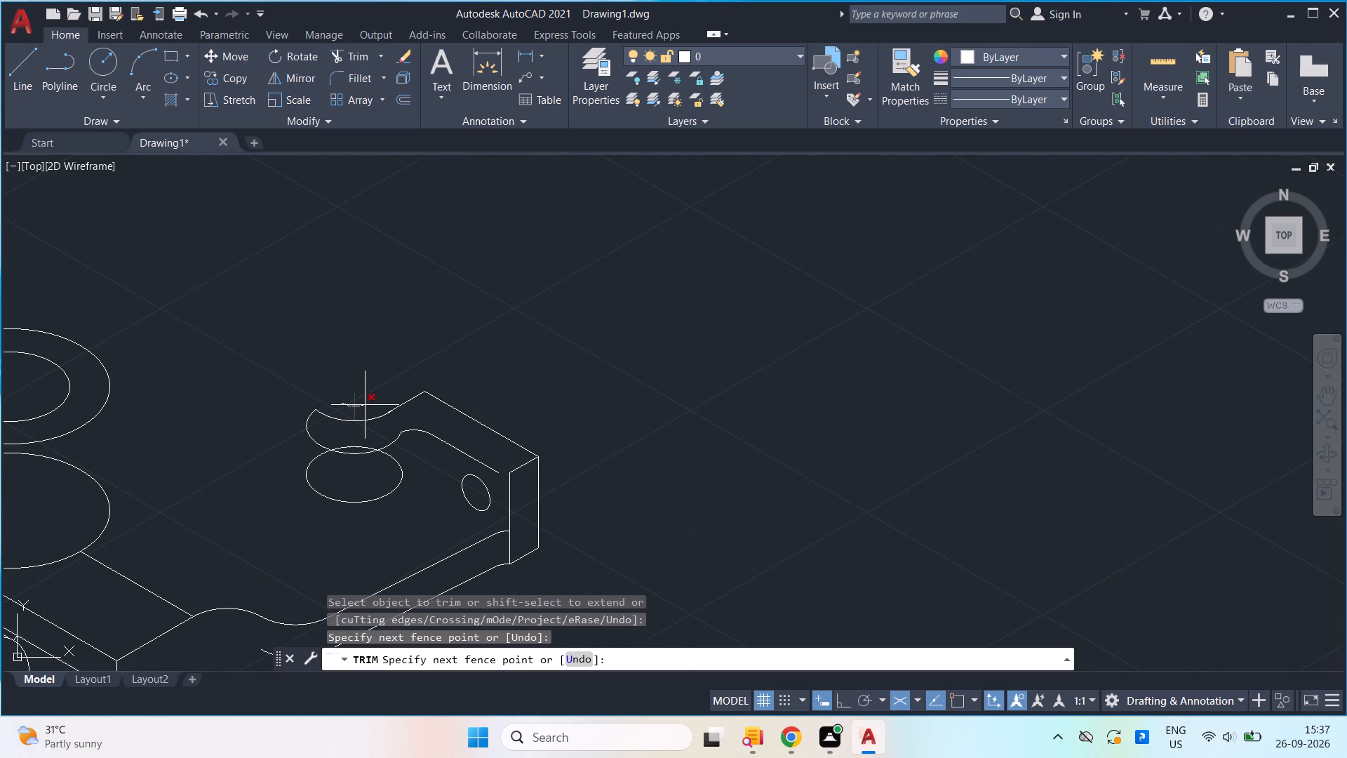
{"action": "left_click_drag", "start_coordinate": [365, 405], "coordinate": [375, 397]}
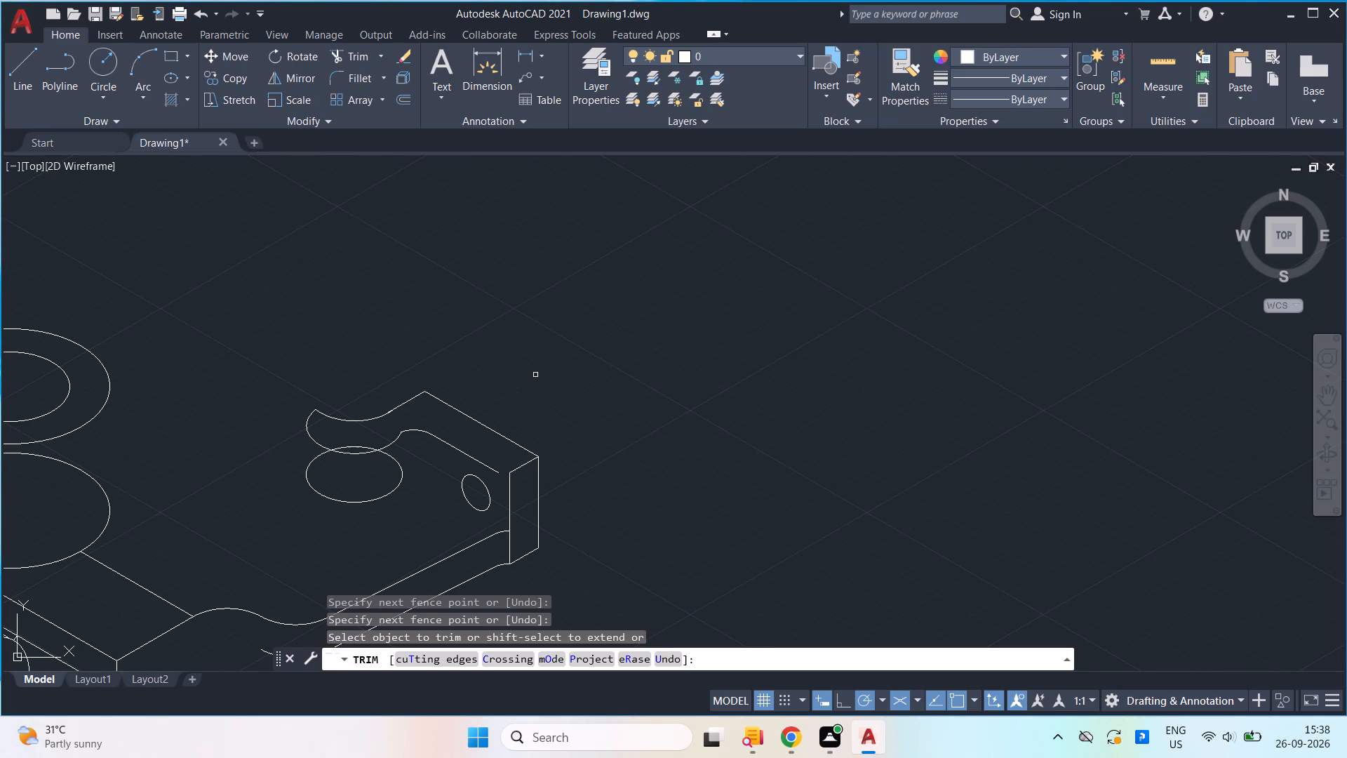
{"action": "key", "text": "Escape"}
Draw a line about 30 units long at 150° from where the arm's upper edge meets the bracket's vertical edge.
{"action": "key", "text": "l"}
{"action": "key", "text": "Return"}
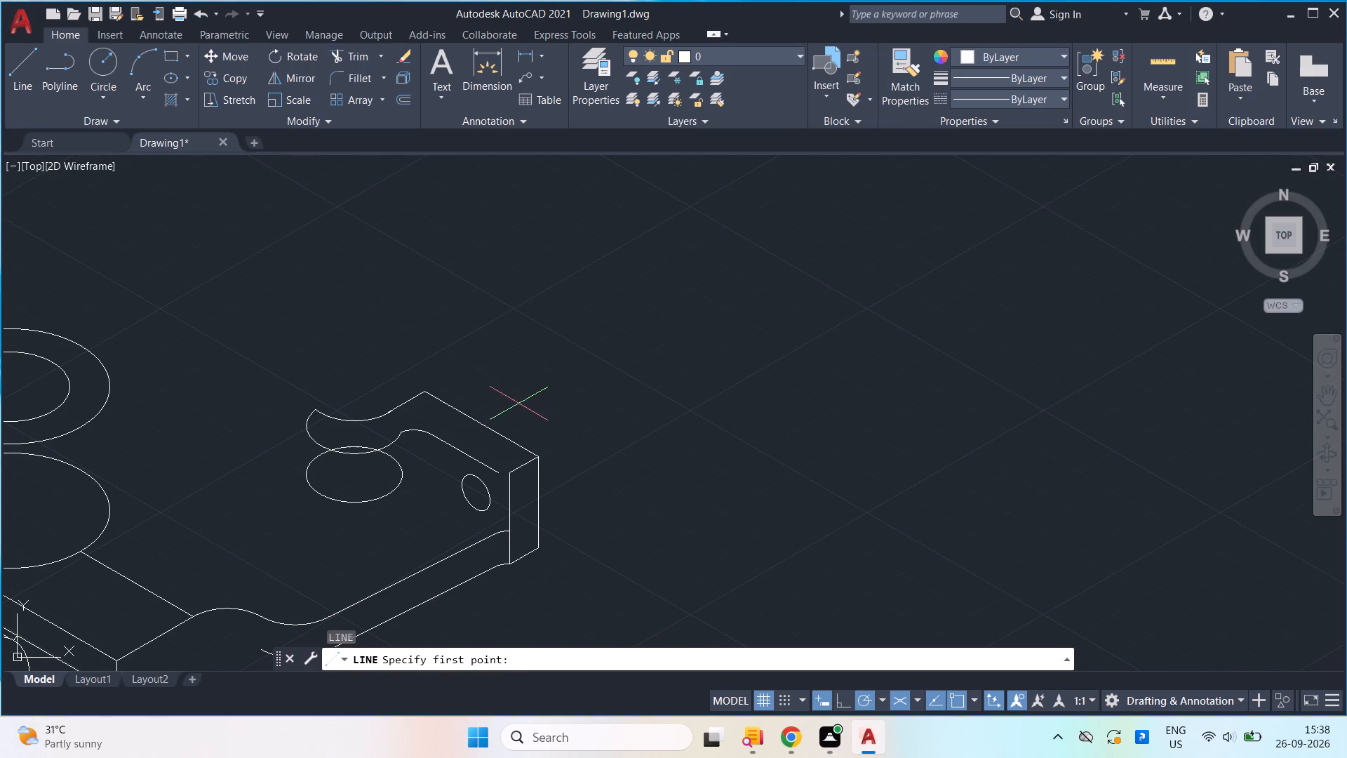
{"action": "left_click", "coordinate": [507, 531]}
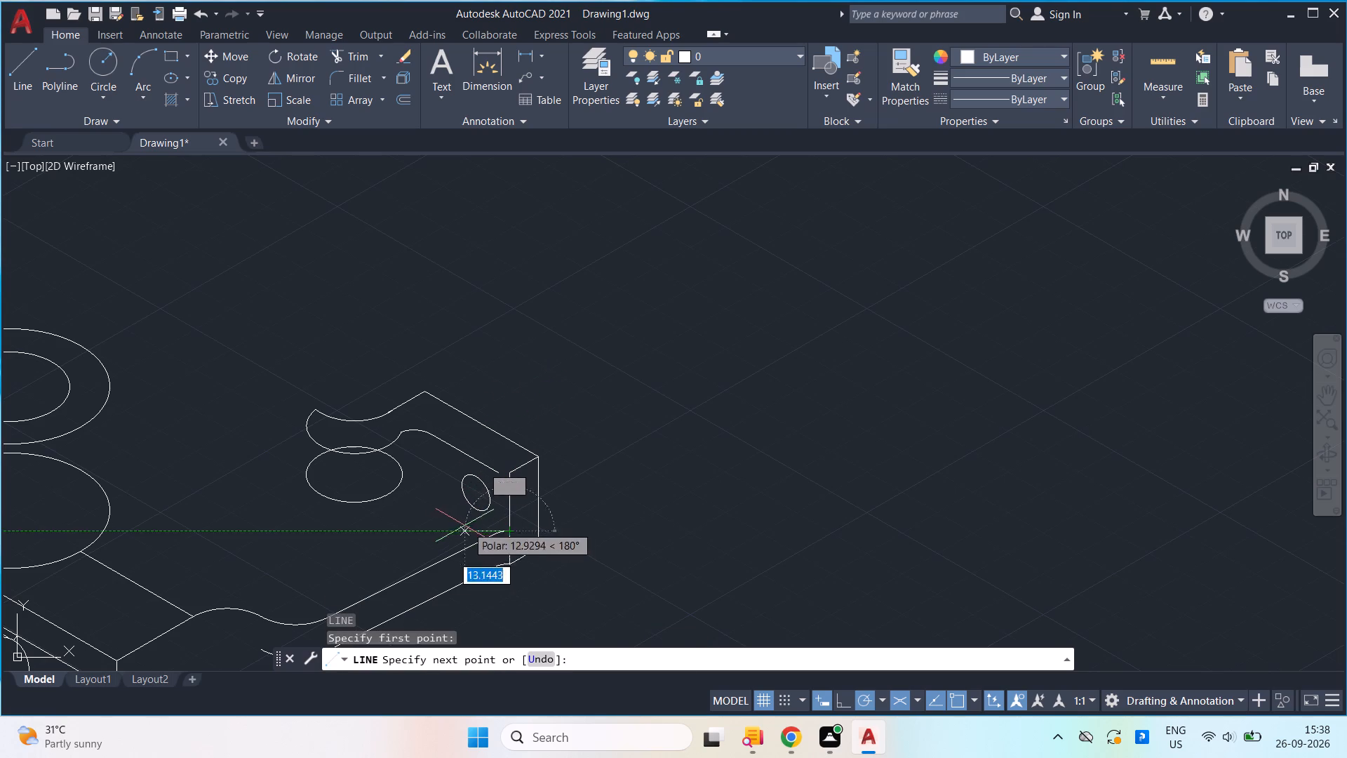
{"action": "left_click", "coordinate": [420, 488]}
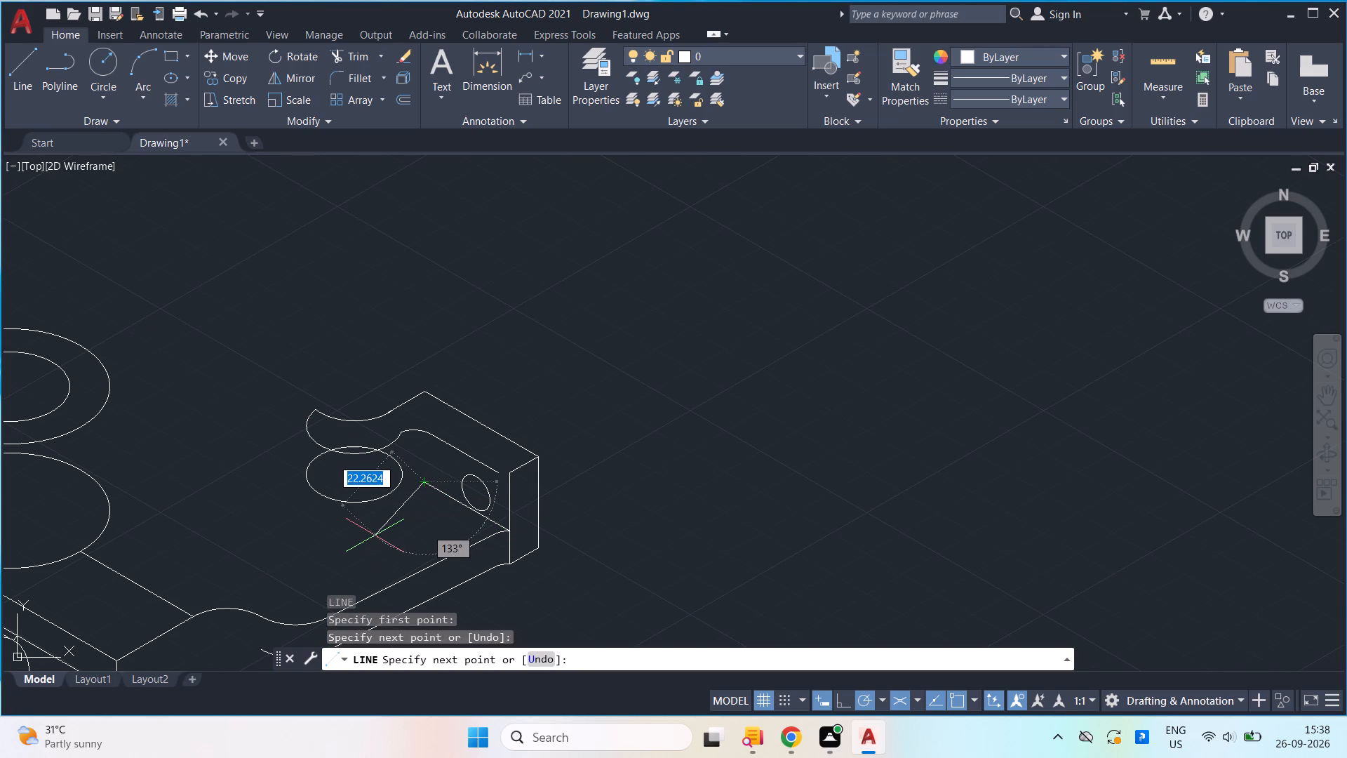
{"action": "key", "text": "space"}
Copy the small arc beside the crescent outline straight down by 25 units.
{"action": "left_click", "coordinate": [412, 432]}
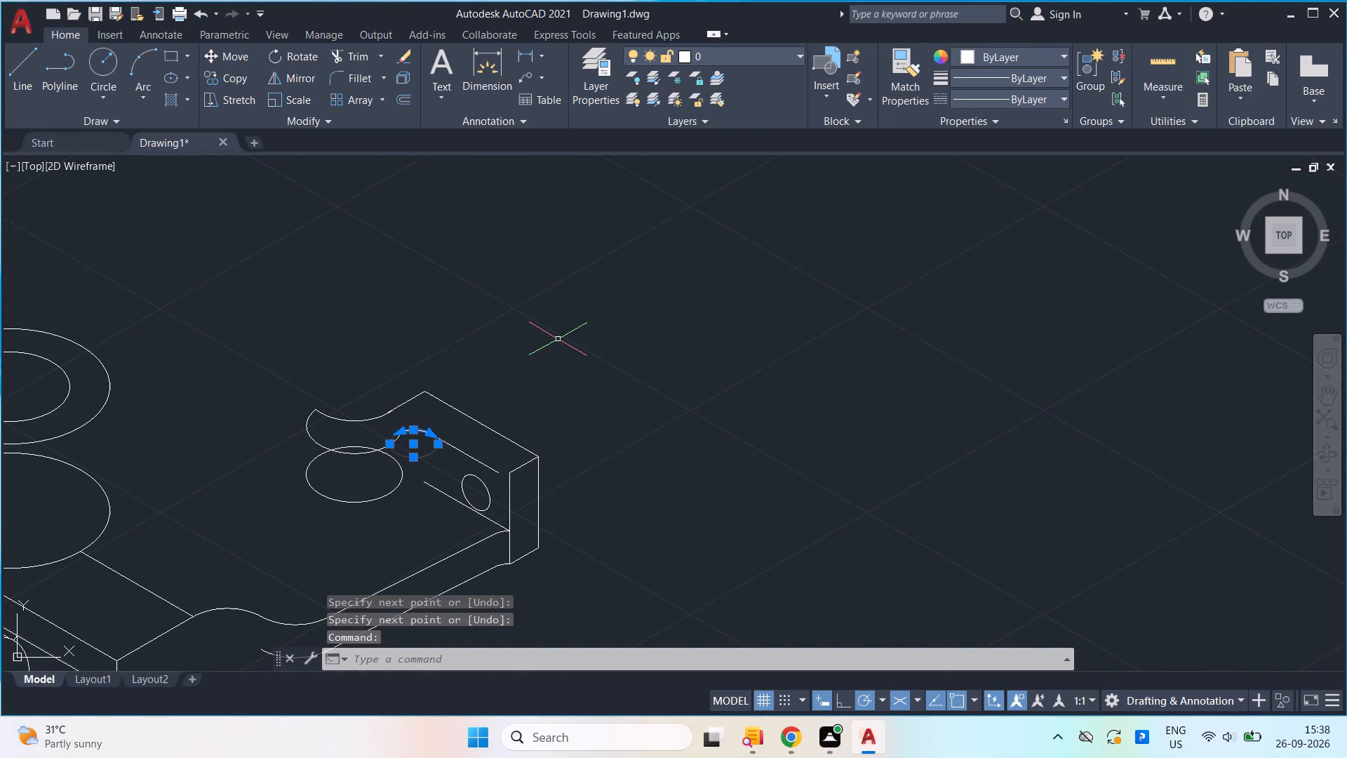
{"action": "type", "text": "co"}
{"action": "key", "text": "Return"}
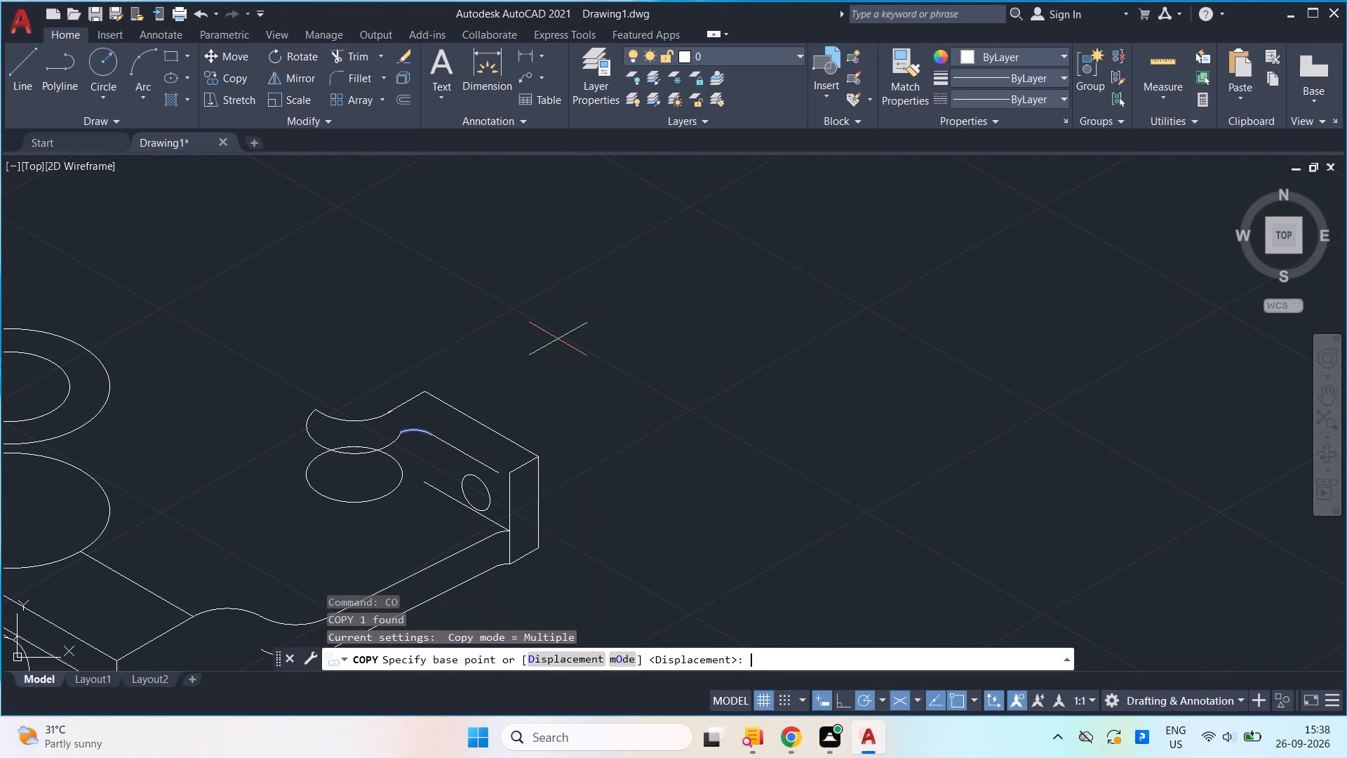
{"action": "left_click", "coordinate": [417, 437]}
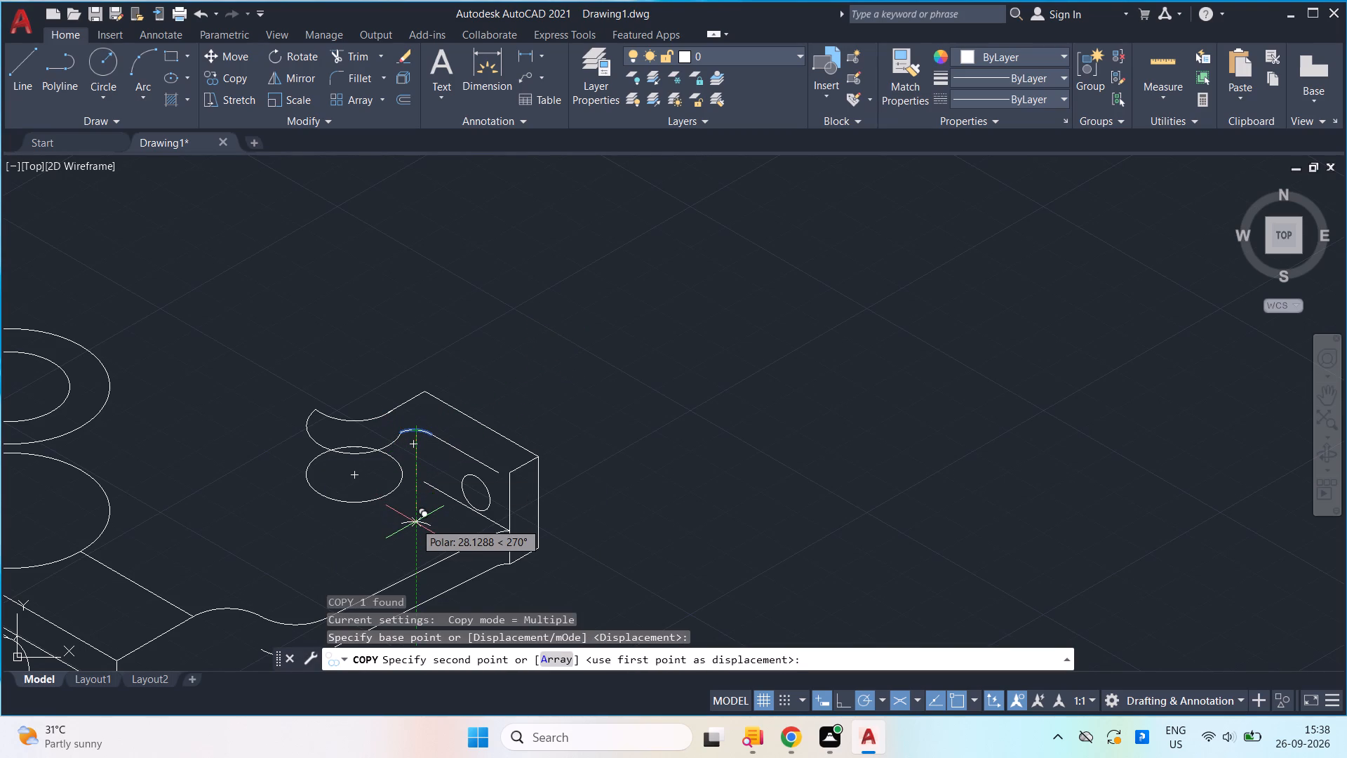
{"action": "type", "text": "25"}
{"action": "key", "text": "Return"}
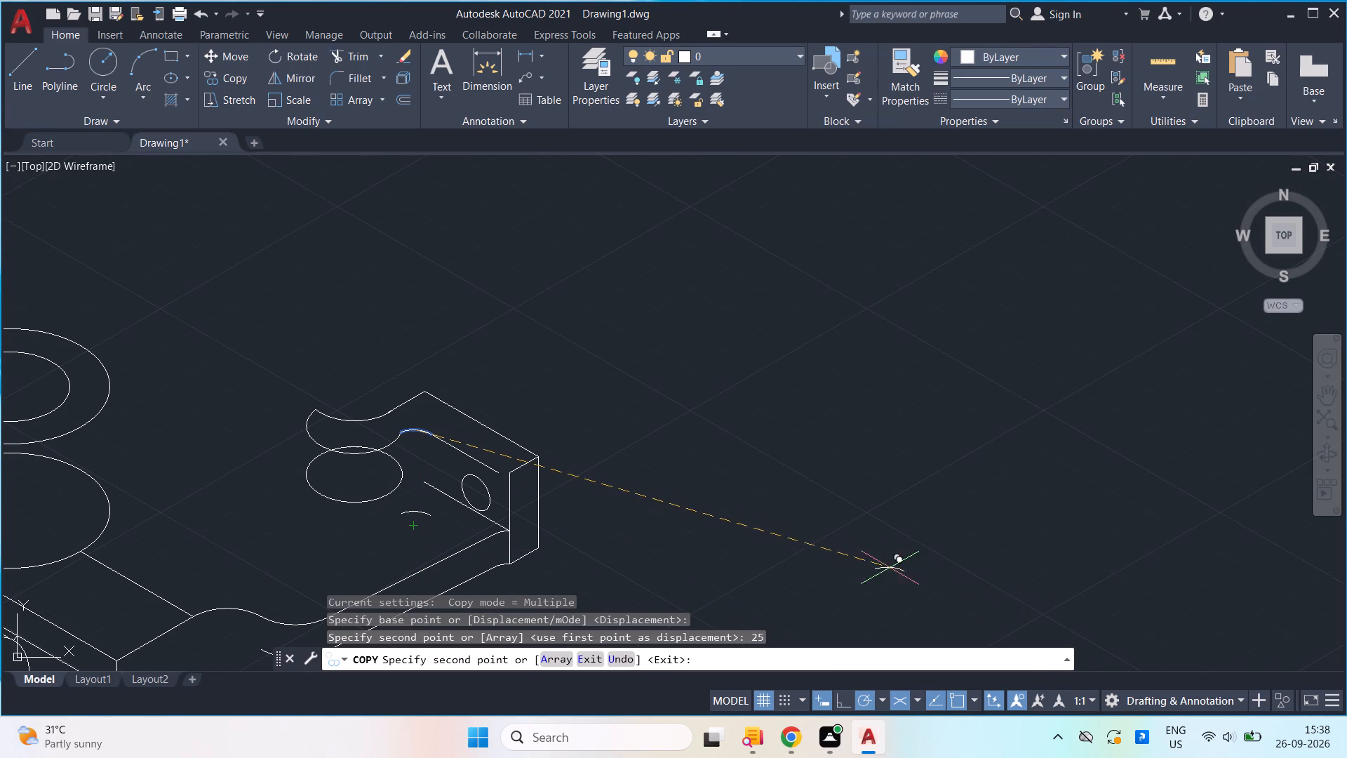
{"action": "key", "text": "space"}
Move the copied small arc by its lower endpoint onto the free end of the new 150° line.
{"action": "left_click", "coordinate": [445, 526]}
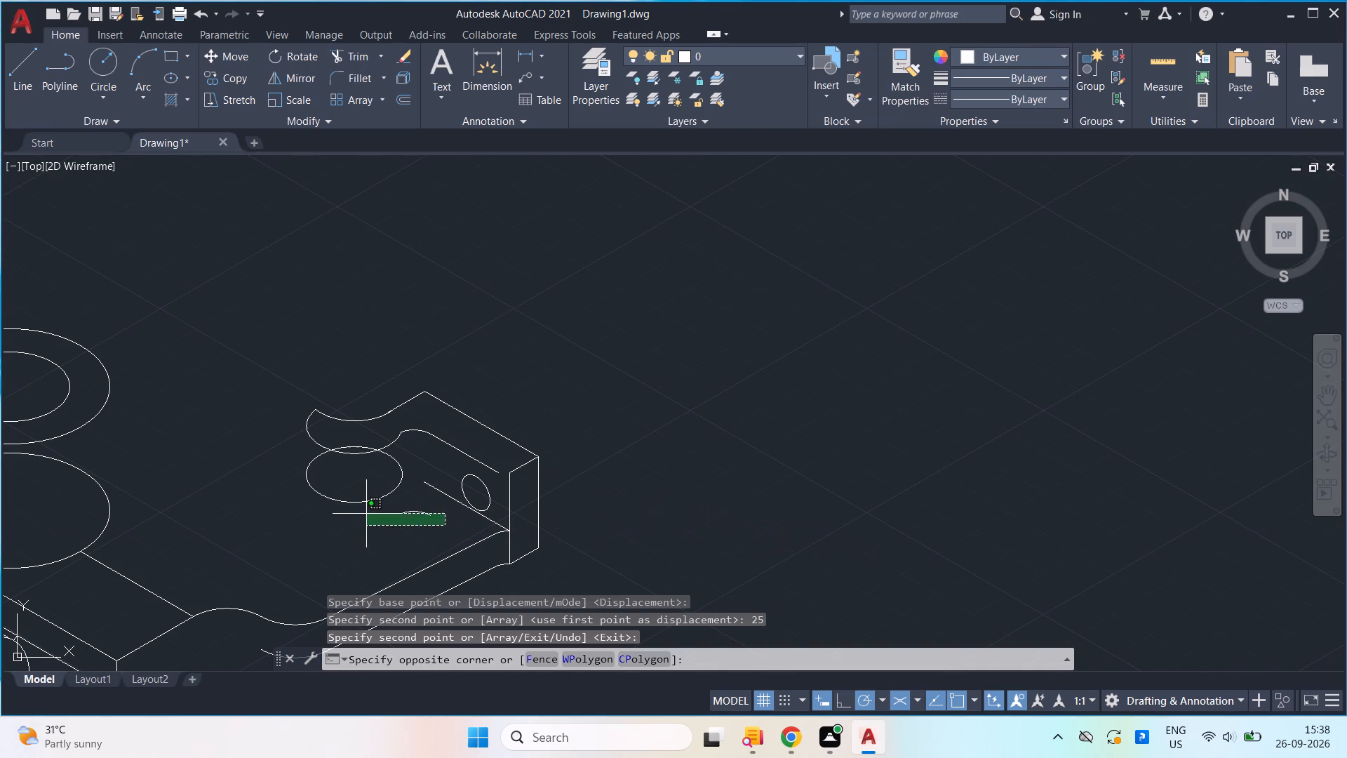
{"action": "left_click", "coordinate": [365, 513]}
{"action": "key", "text": "m"}
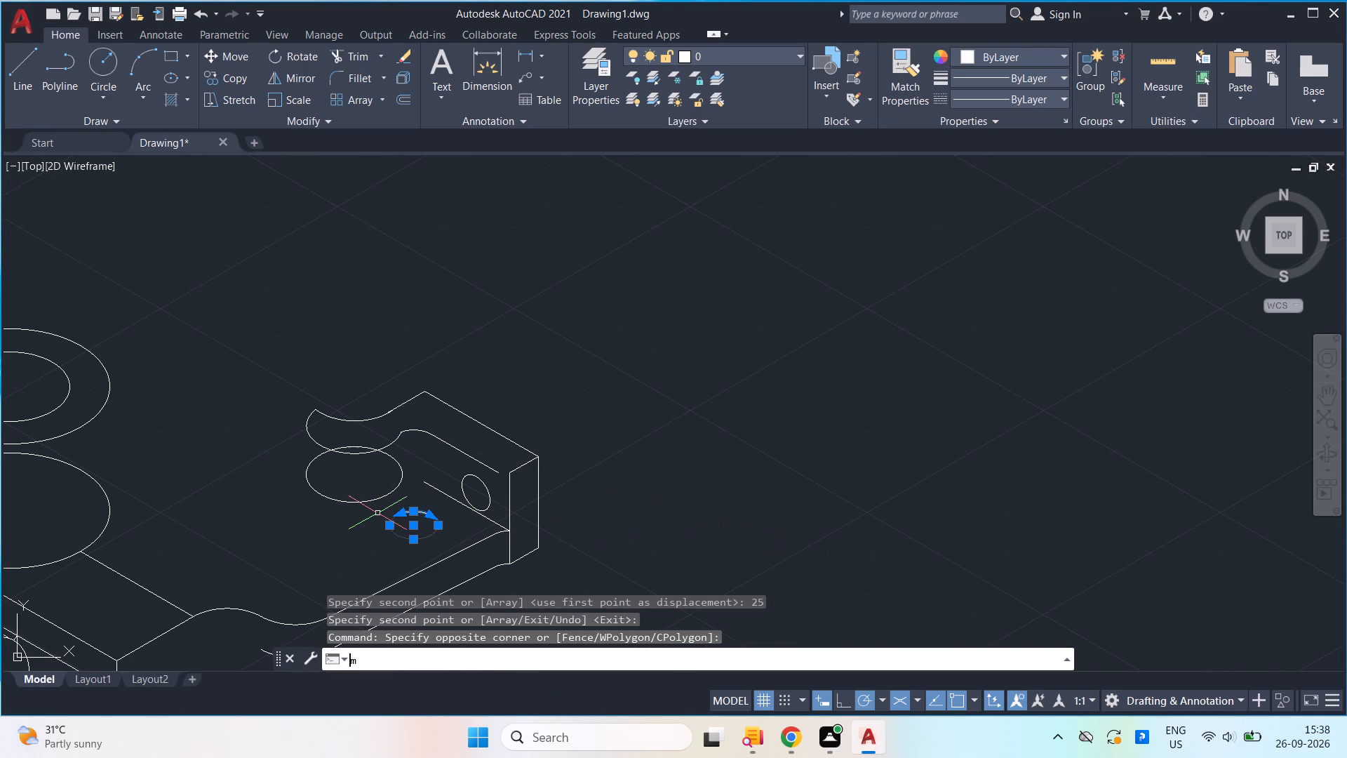
{"action": "key", "text": "Return"}
{"action": "scroll", "coordinate": [385, 511], "scroll_direction": "up", "scroll_amount": 2}
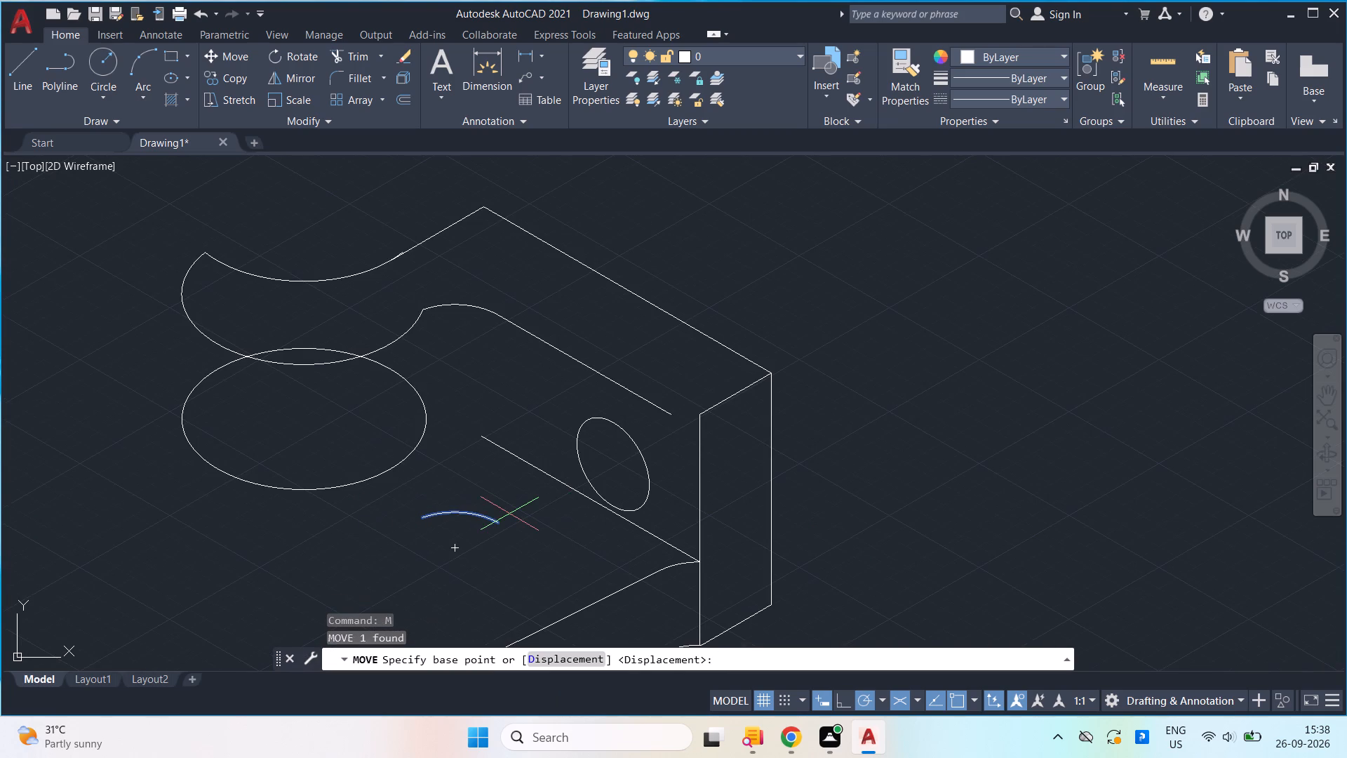
{"action": "left_click", "coordinate": [504, 514]}
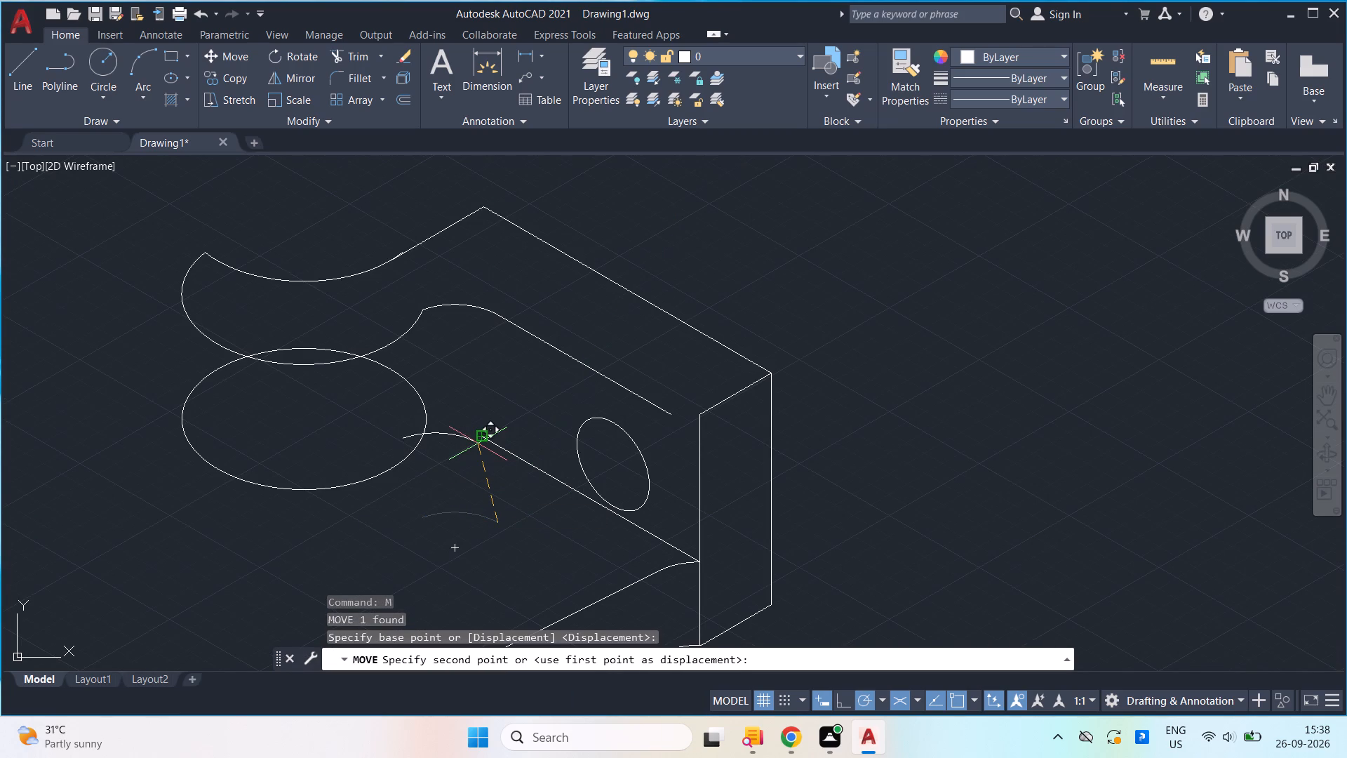
{"action": "left_click", "coordinate": [478, 444]}
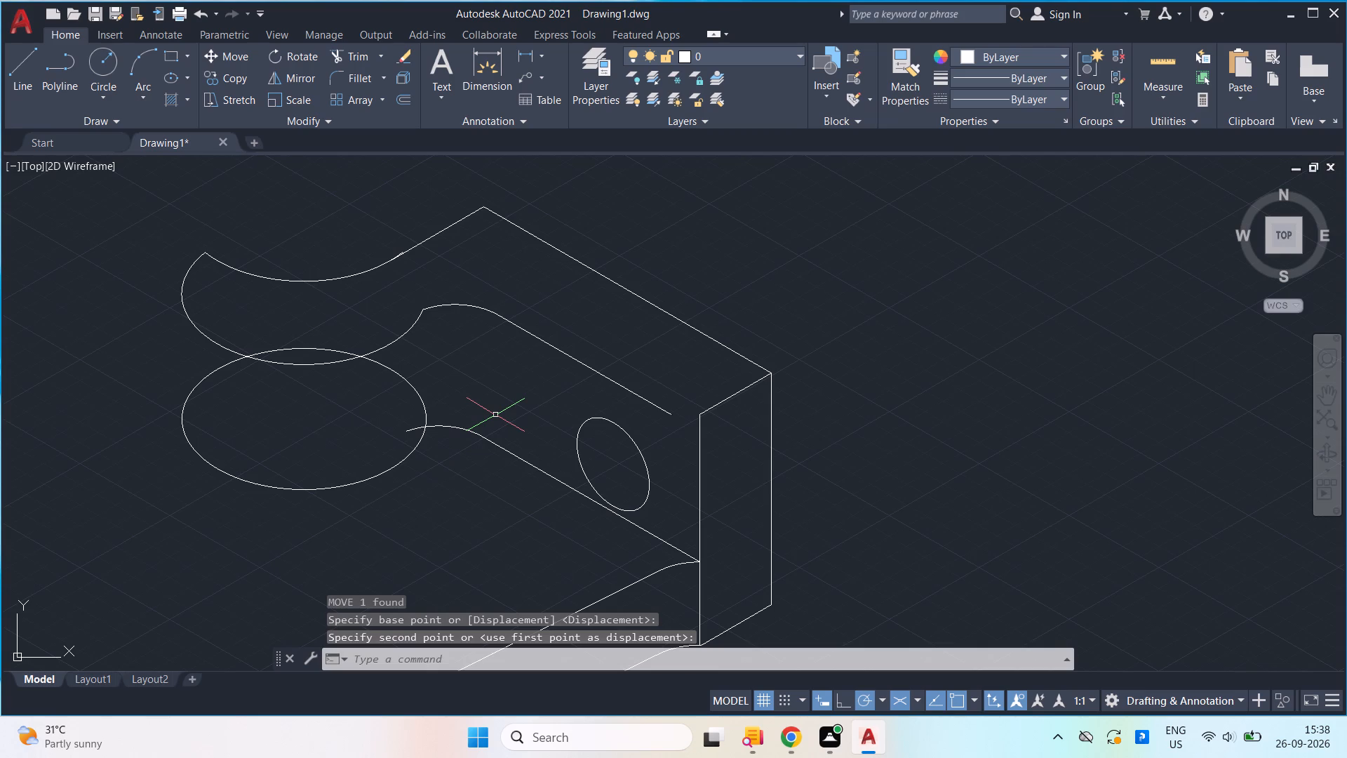
Trim the part of the copied small arc that lies inside the lower isocircle near the bracket.
{"action": "type", "text": "tr"}
{"action": "key", "text": "Return"}
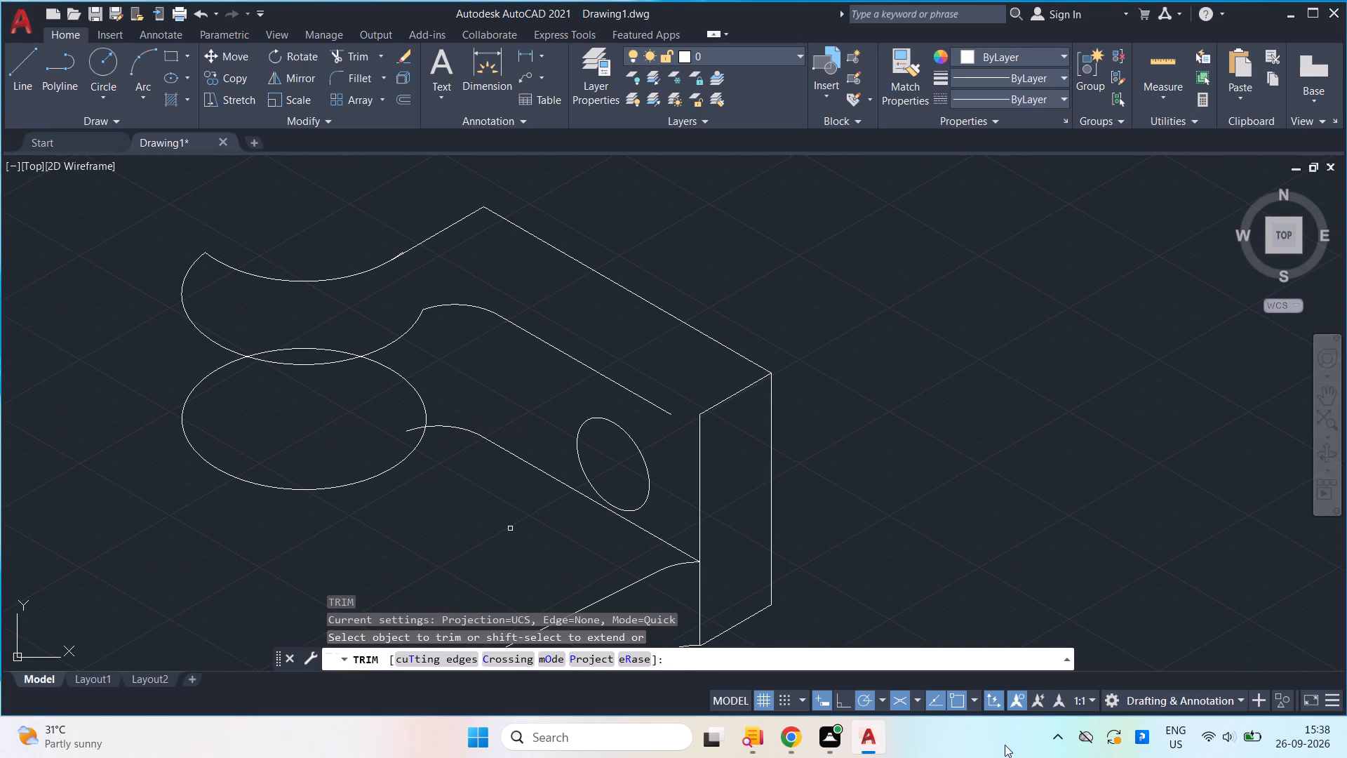
{"action": "left_click_drag", "start_coordinate": [403, 413], "coordinate": [407, 418]}
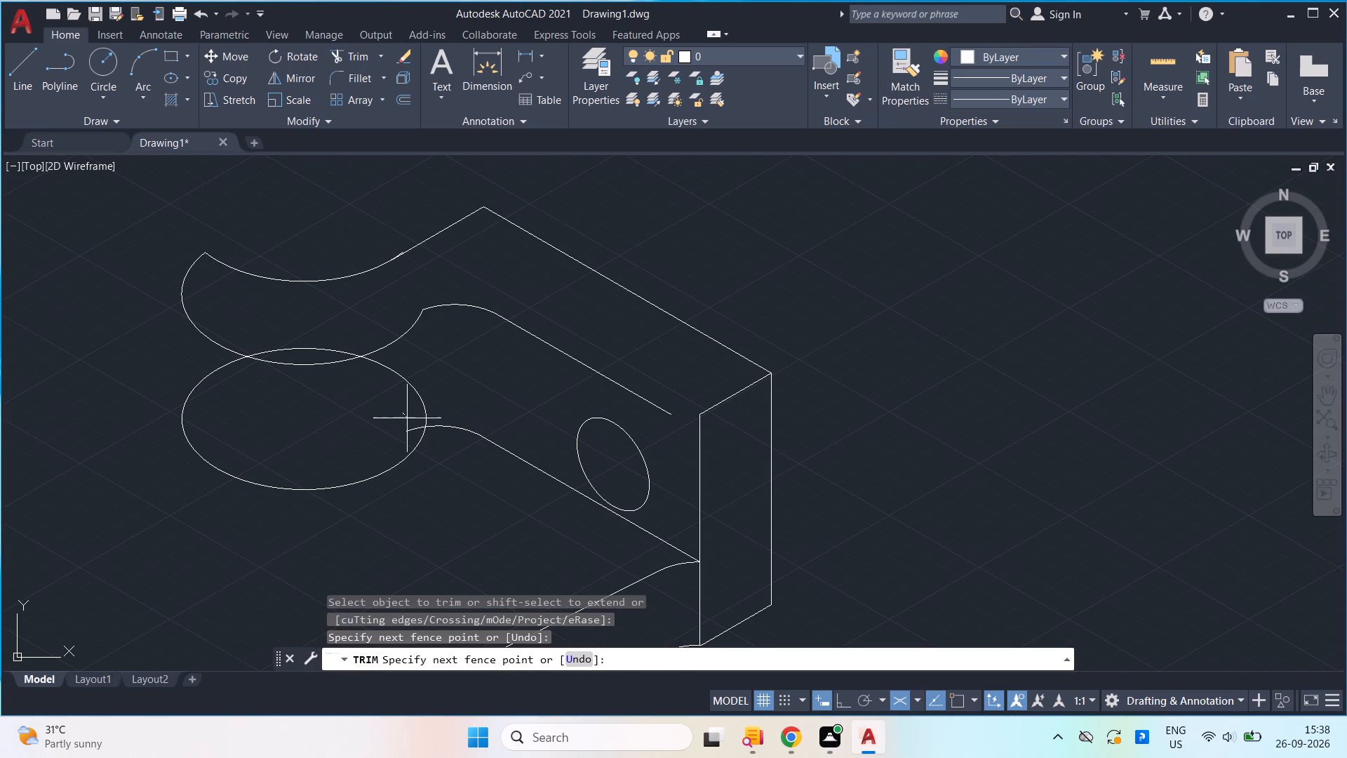
{"action": "left_click_drag", "start_coordinate": [407, 418], "coordinate": [412, 431]}
{"action": "scroll", "coordinate": [412, 431], "scroll_direction": "down", "scroll_amount": 1}
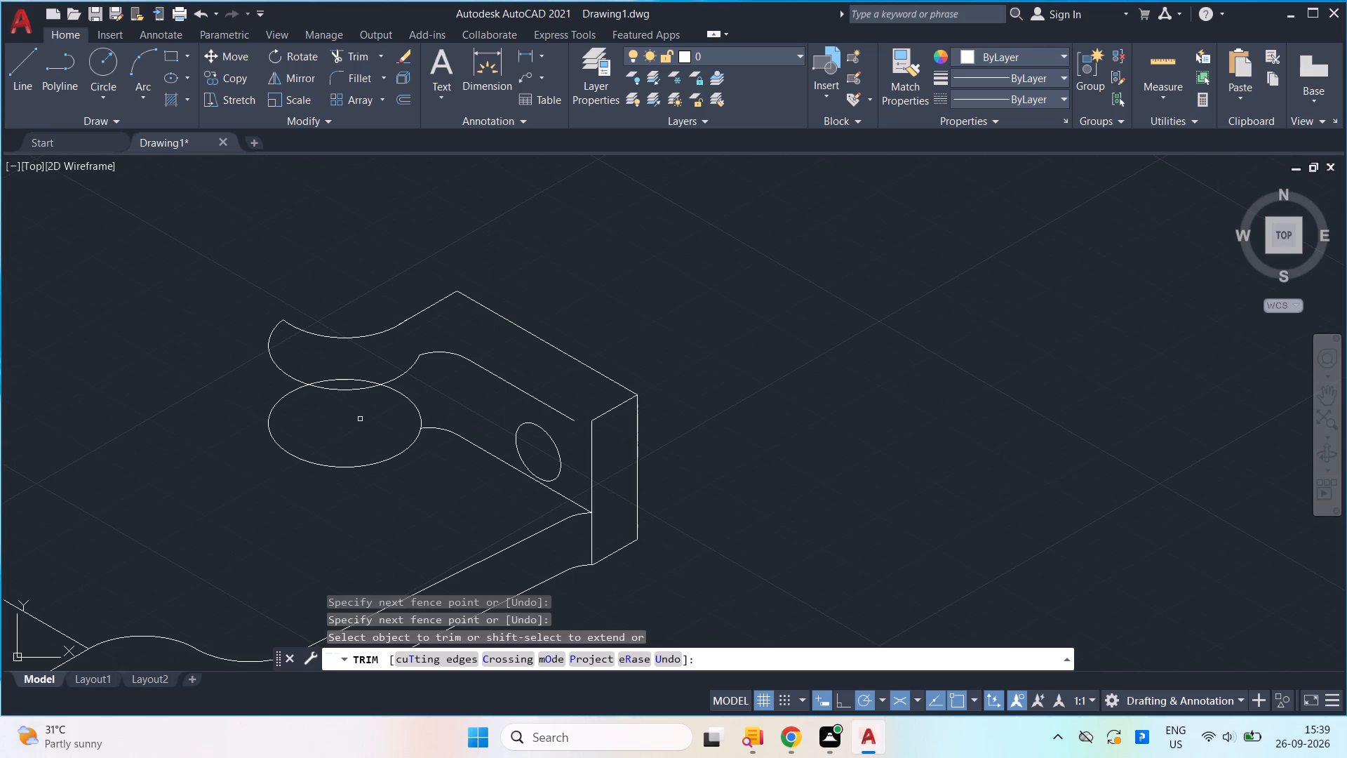
{"action": "key", "text": "Escape"}
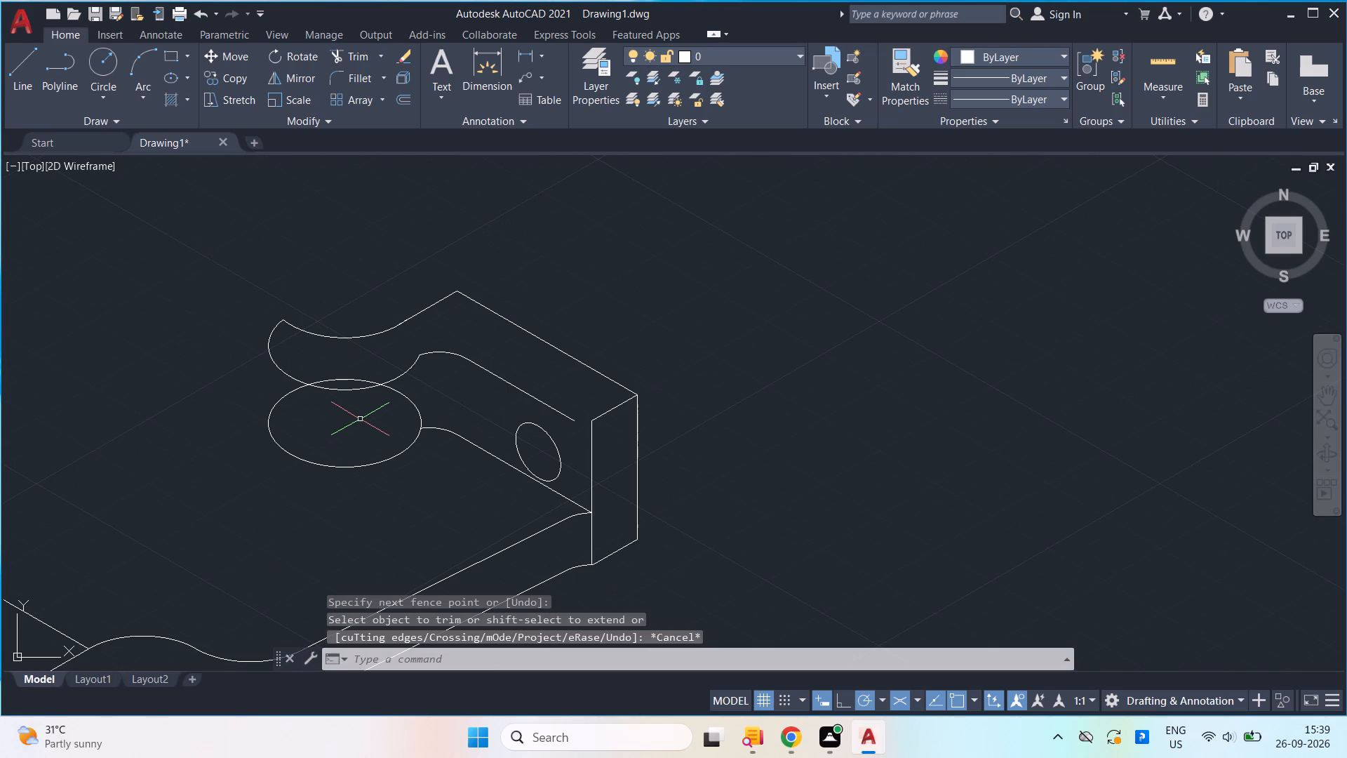
Extend the arm's upper slanted edge to meet the bracket's vertical edge.
{"action": "type", "text": "ex"}
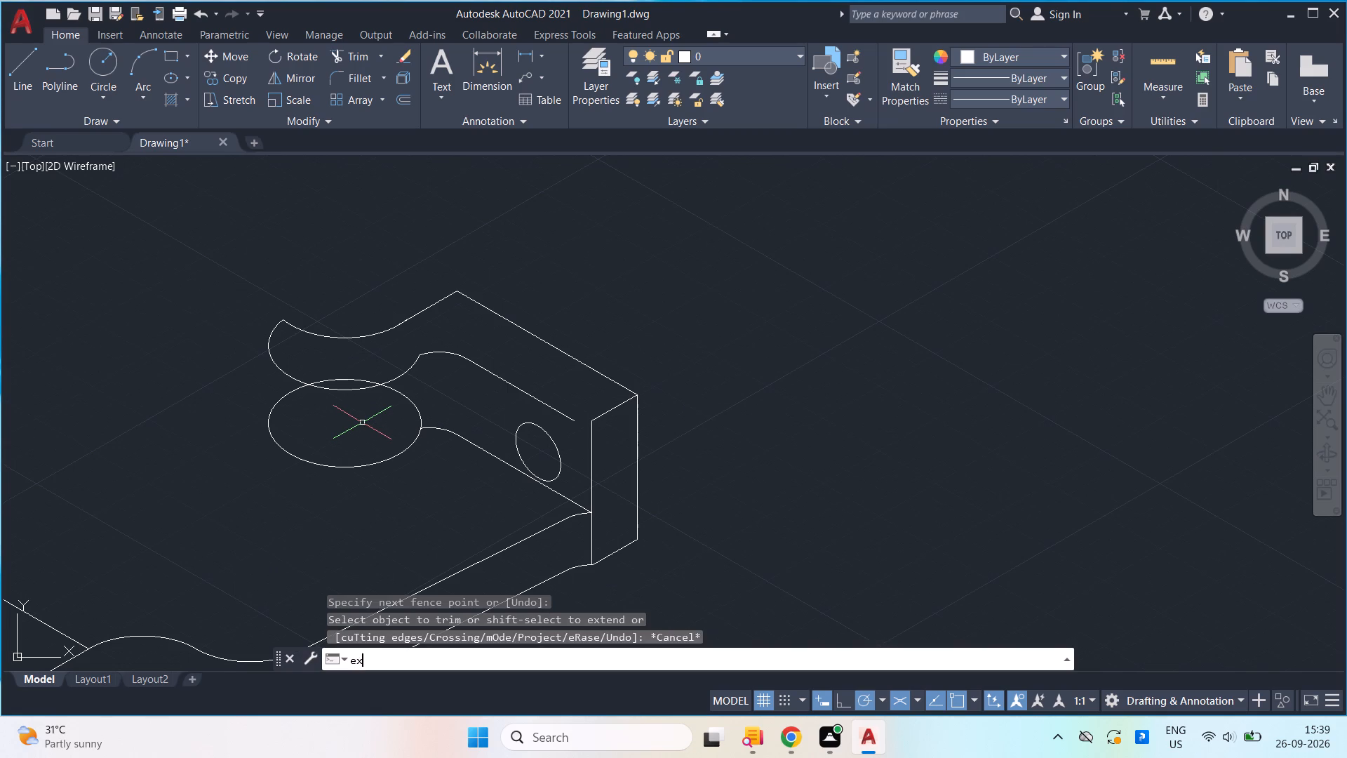
{"action": "key", "text": "Return"}
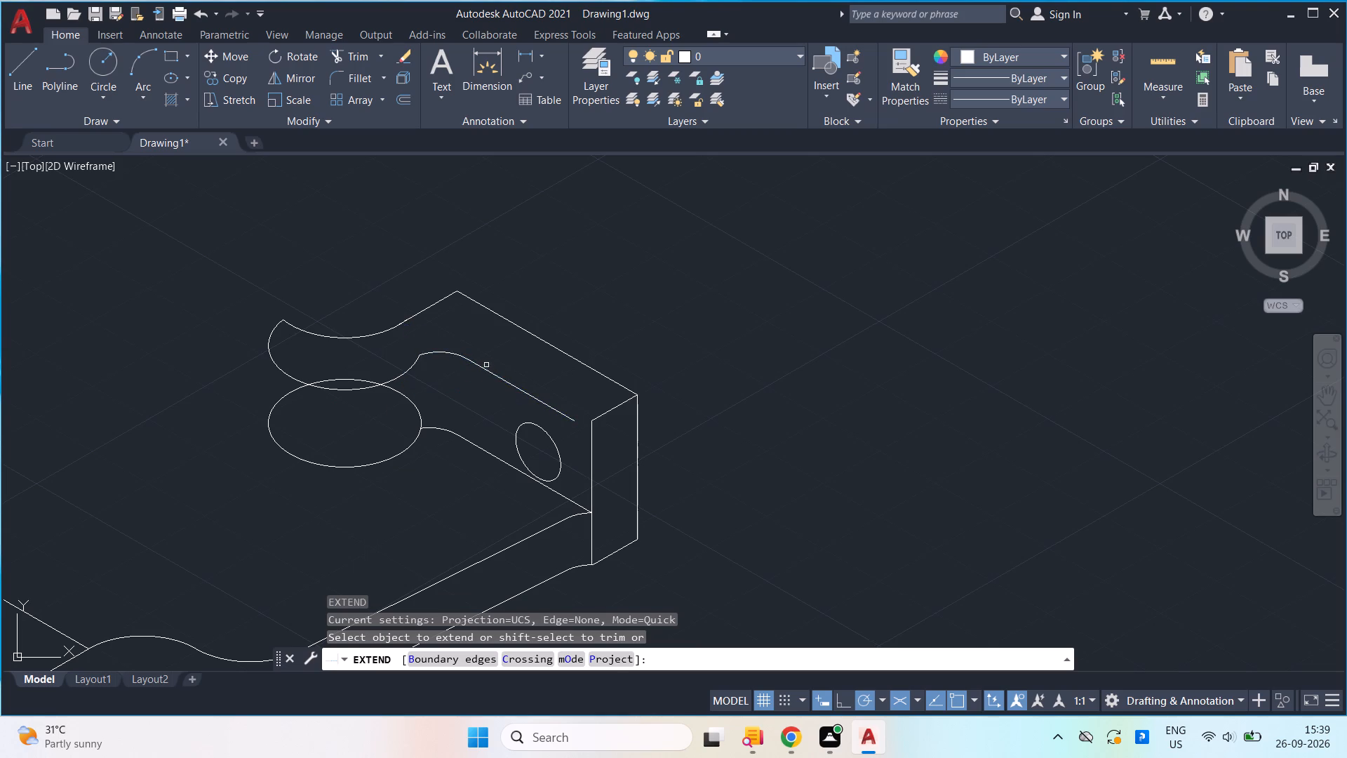
{"action": "left_click", "coordinate": [569, 418]}
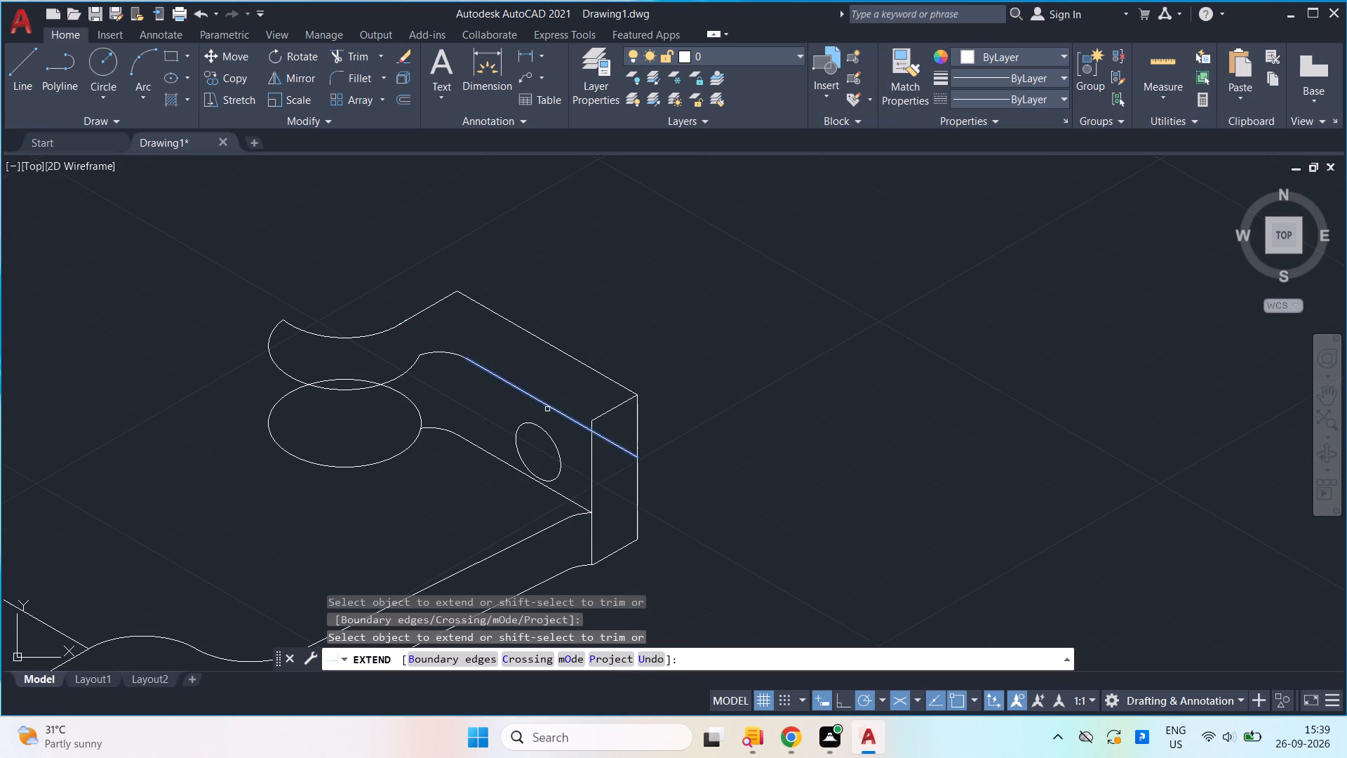
{"action": "scroll", "coordinate": [558, 408], "scroll_direction": "down", "scroll_amount": 1}
{"action": "key", "text": "Escape"}
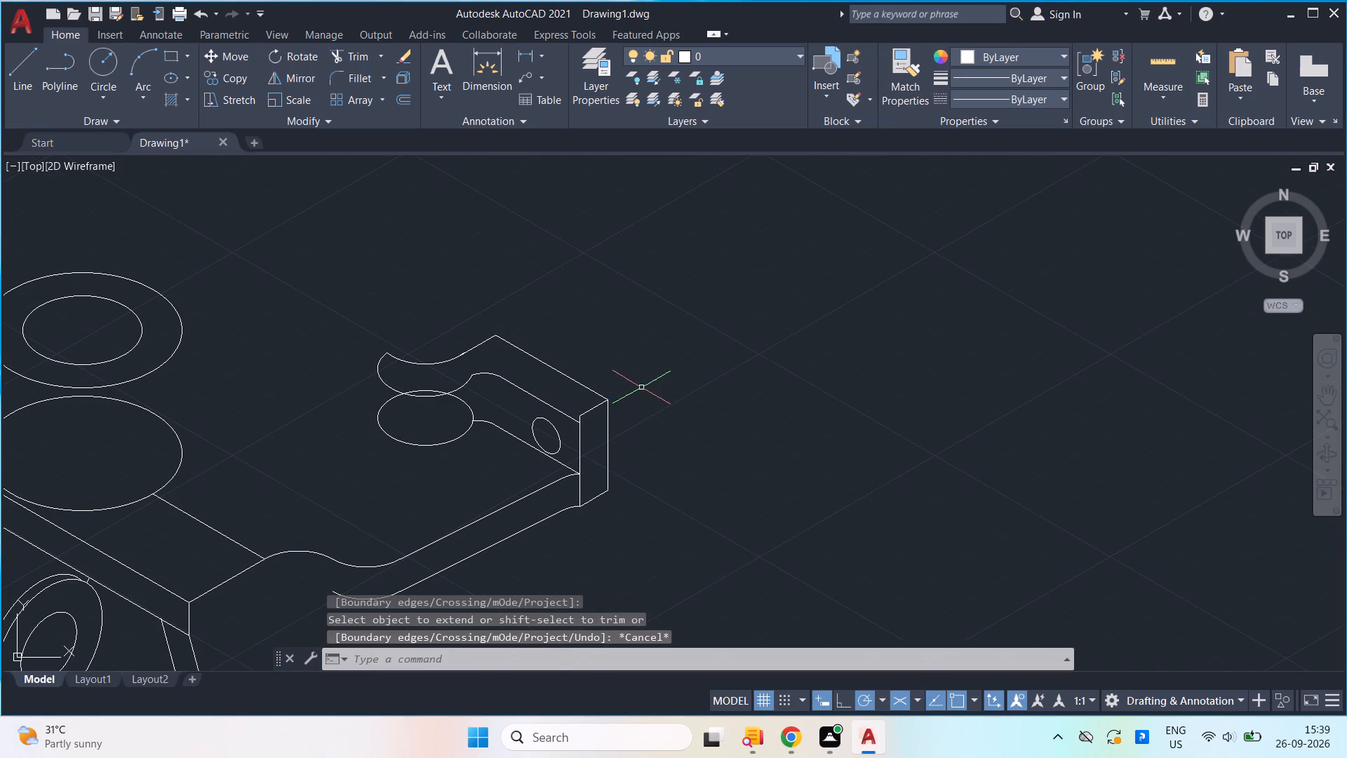
Draw a 3-unit line from the crescent outline's left side, sloping down and outward along the isometric axis toward the cylinder.
{"action": "scroll", "coordinate": [622, 376], "scroll_direction": "down", "scroll_amount": 2}
{"action": "middle_click_drag", "start_coordinate": [622, 375], "coordinate": [673, 426]}
{"action": "scroll", "coordinate": [676, 419], "scroll_direction": "up", "scroll_amount": 2}
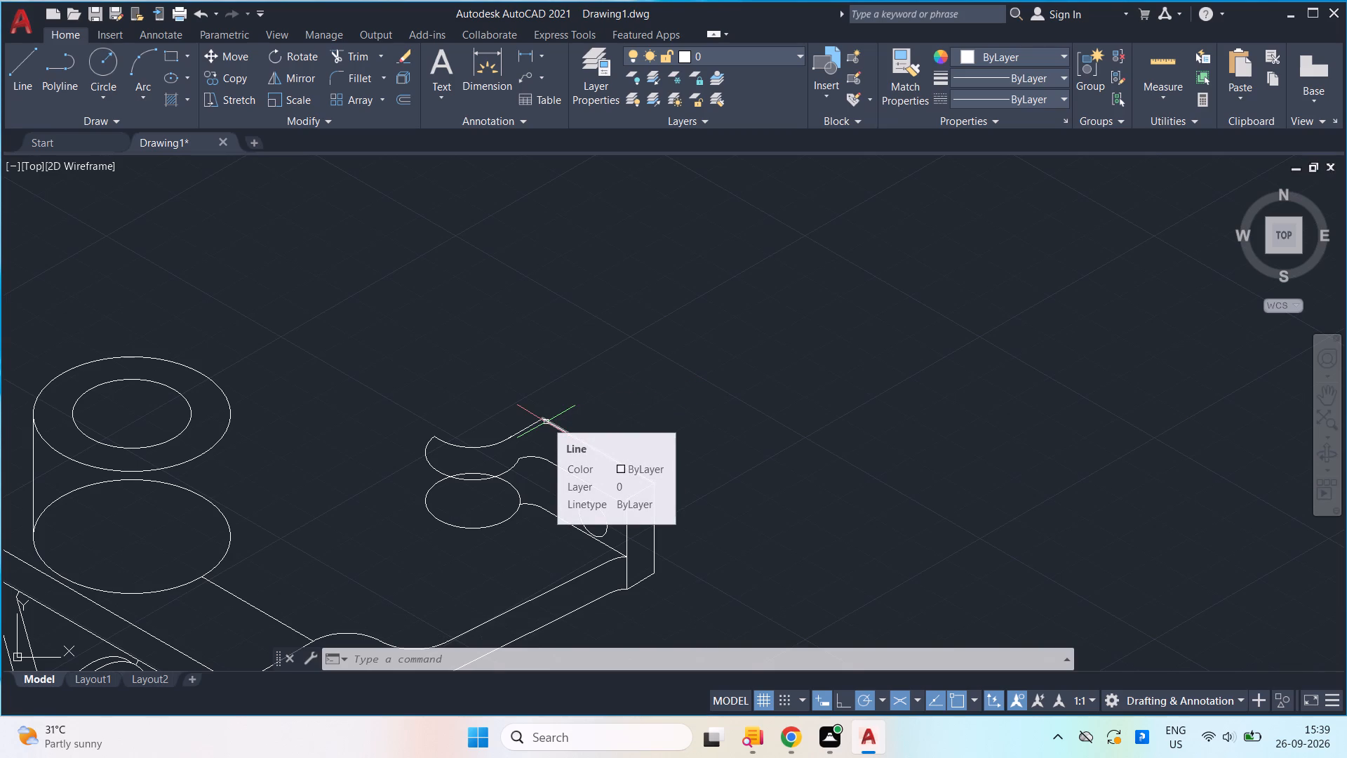
{"action": "key", "text": "l"}
{"action": "key", "text": "Return"}
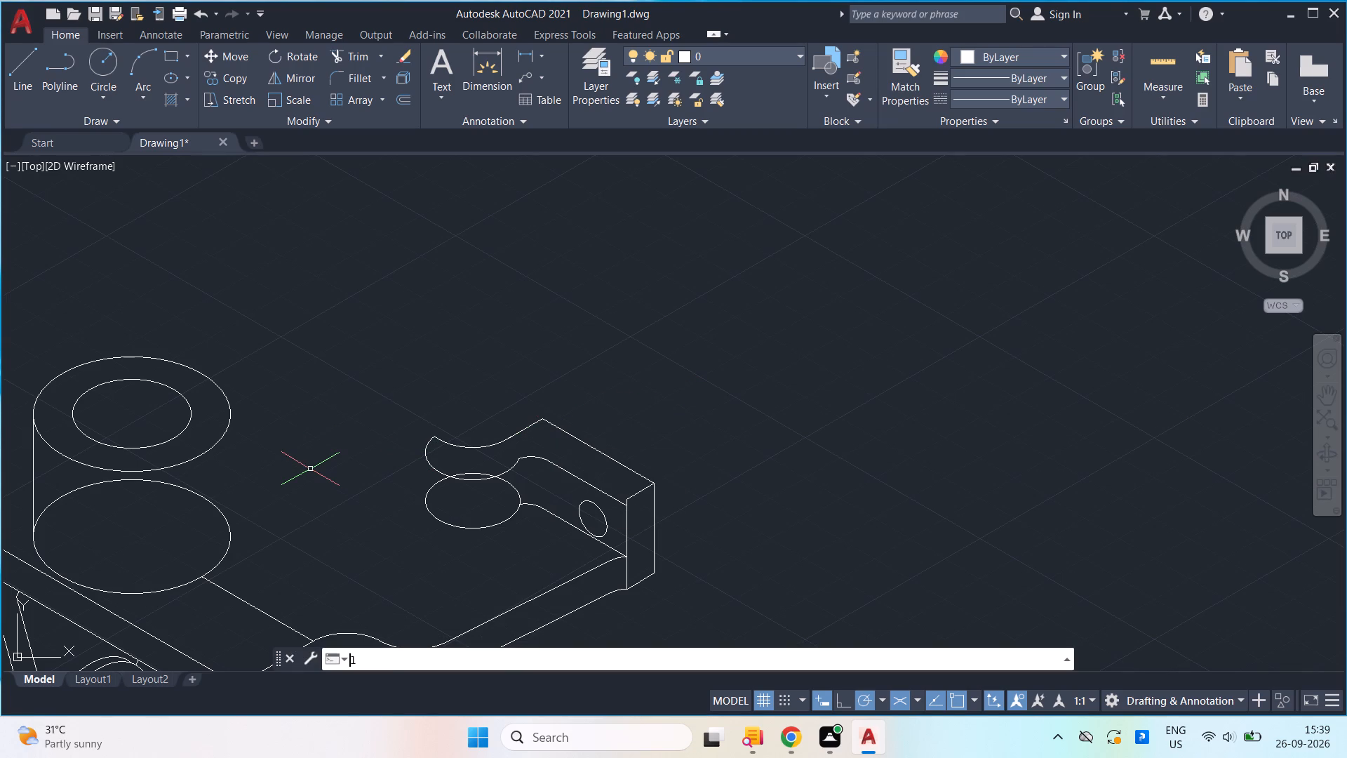
{"action": "left_click", "coordinate": [422, 446]}
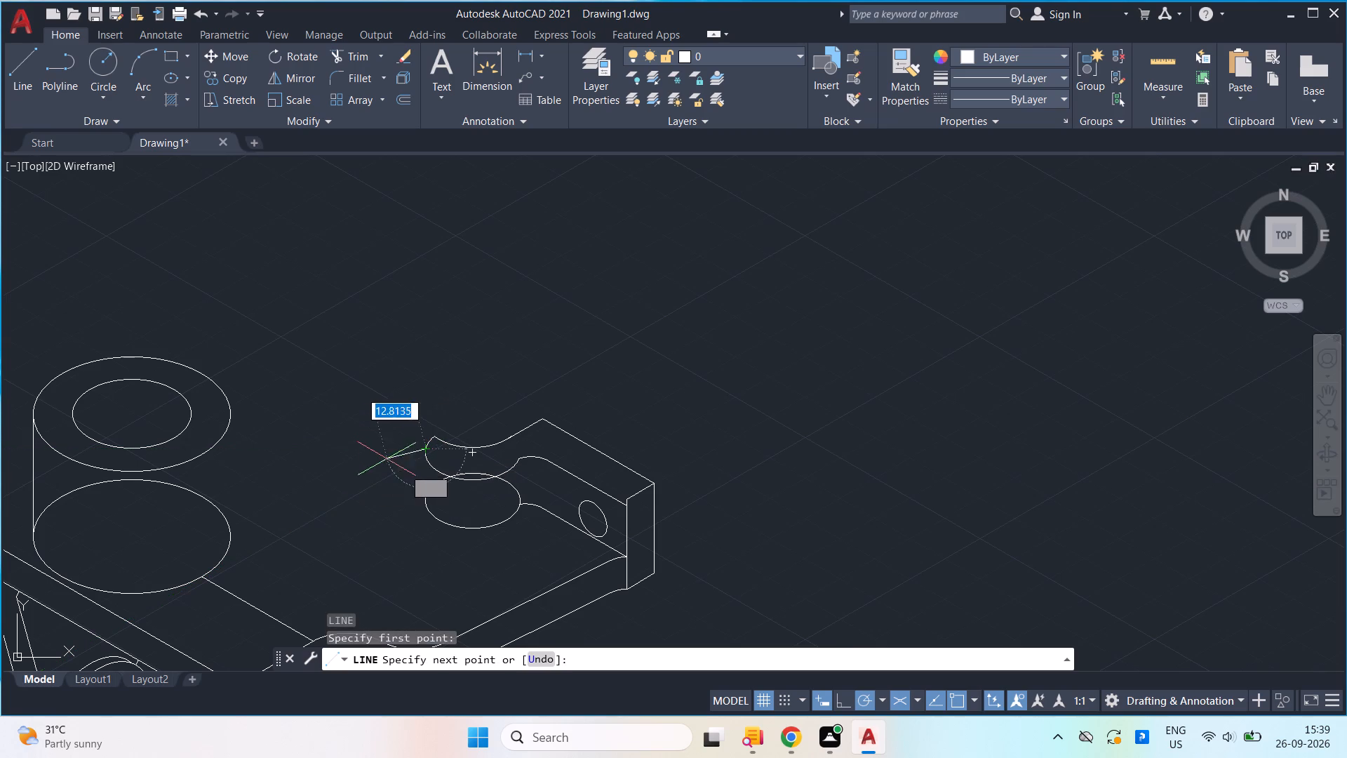
{"action": "key", "text": "3"}
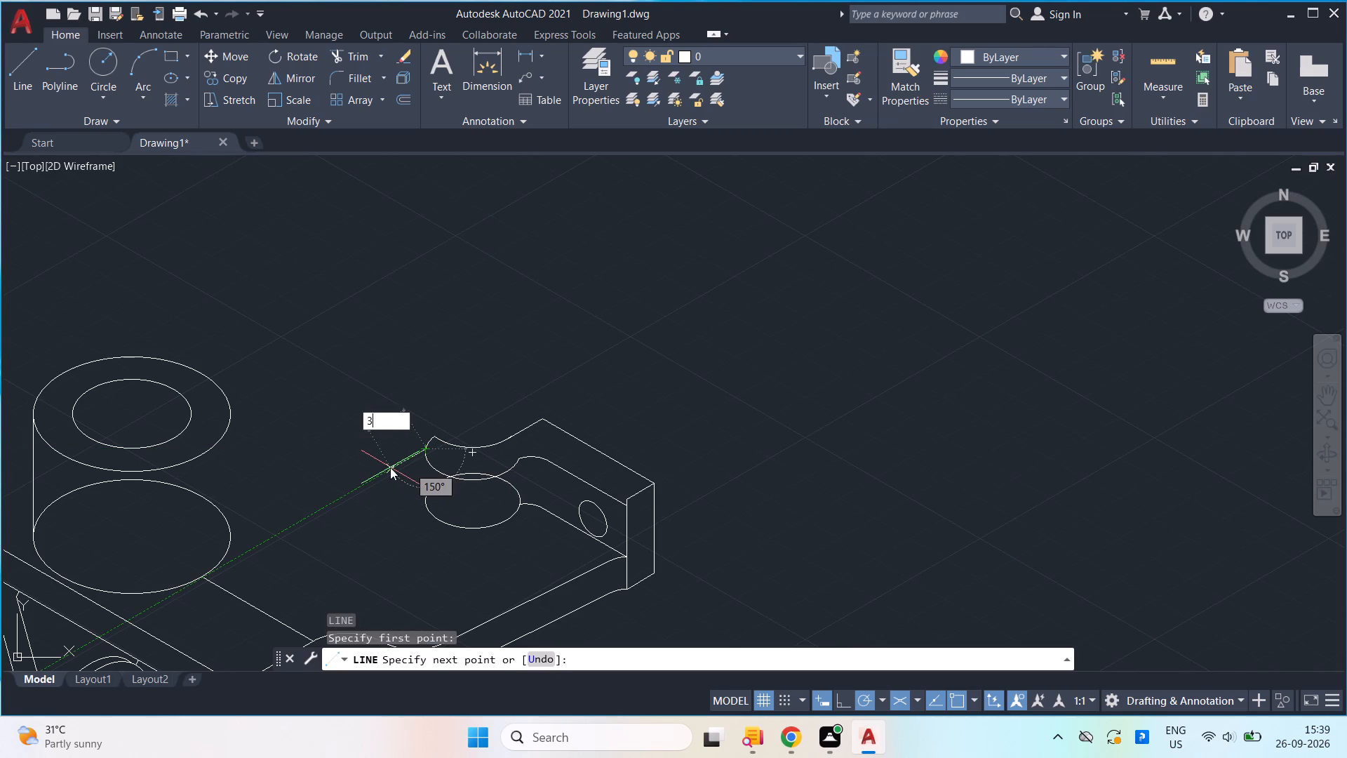
{"action": "key", "text": "Return"}
{"action": "key", "text": "space"}
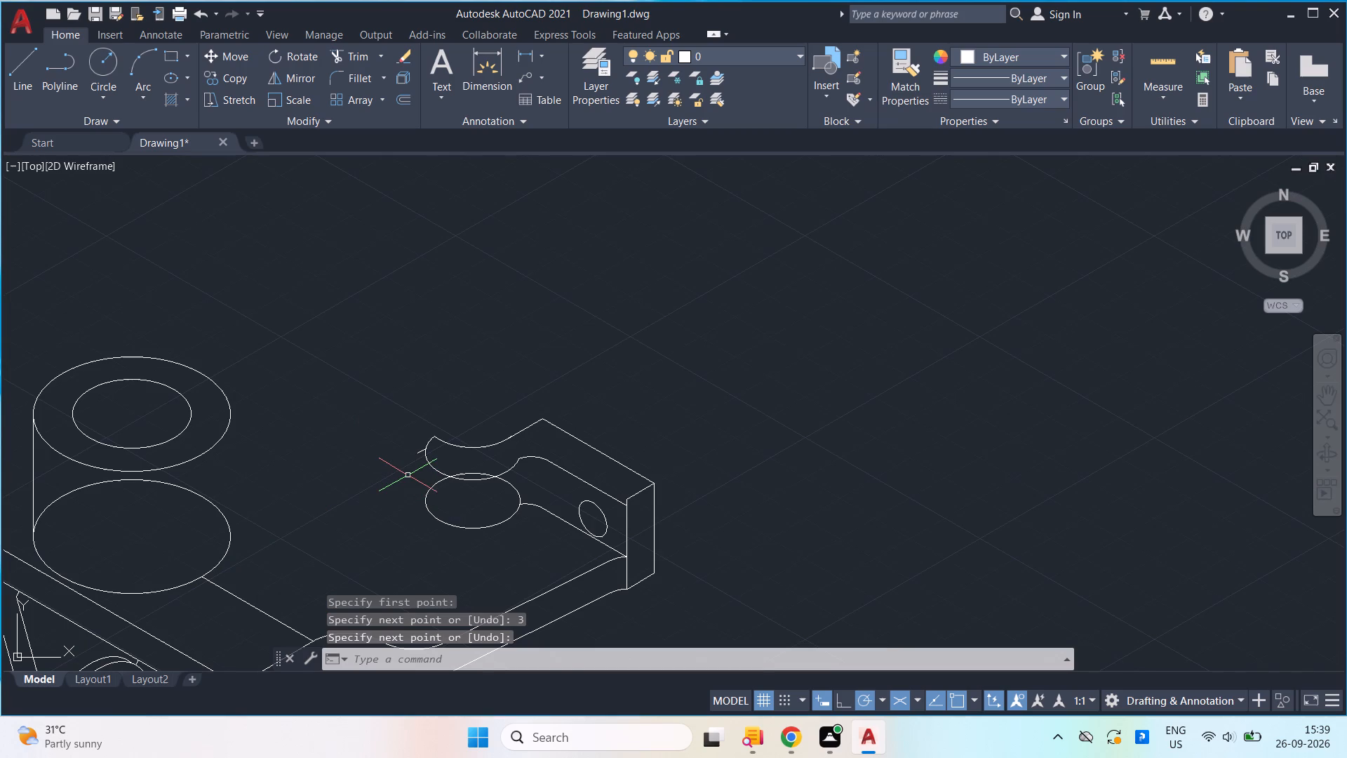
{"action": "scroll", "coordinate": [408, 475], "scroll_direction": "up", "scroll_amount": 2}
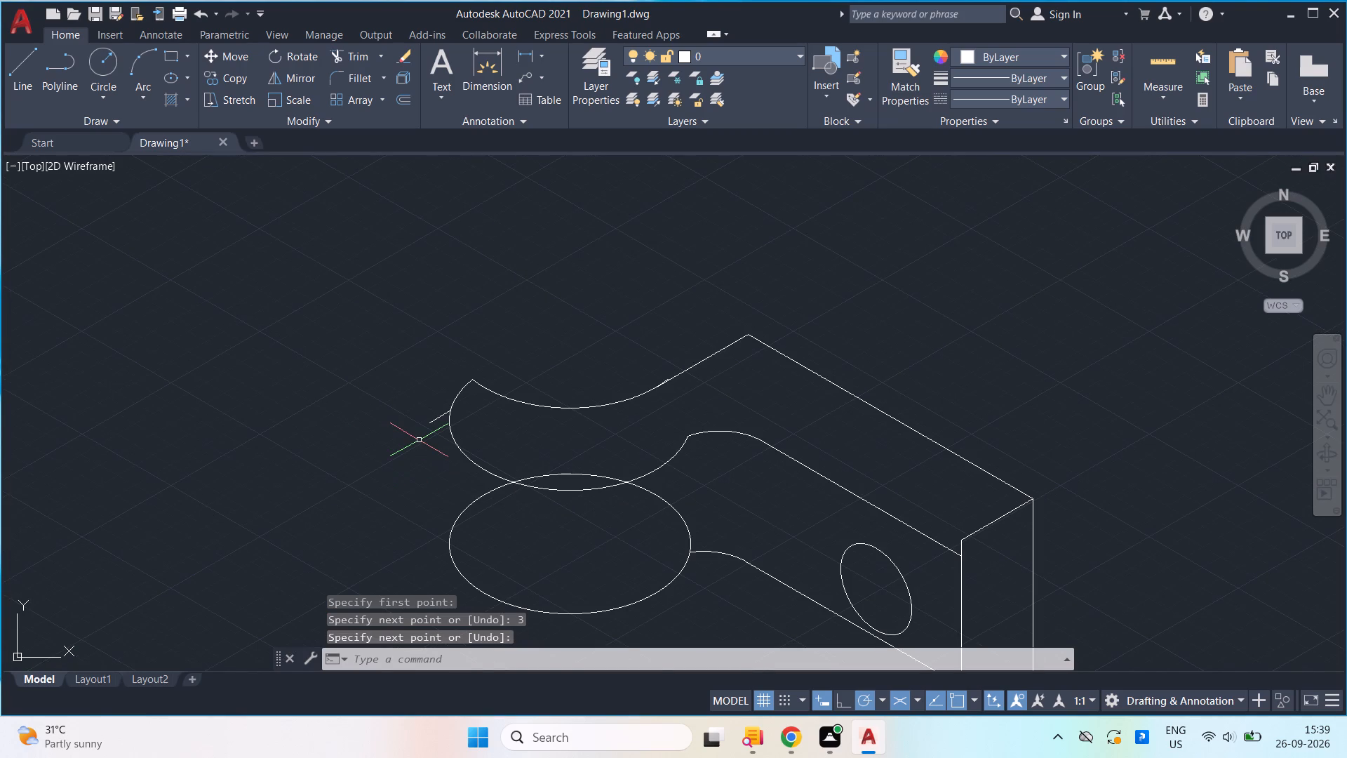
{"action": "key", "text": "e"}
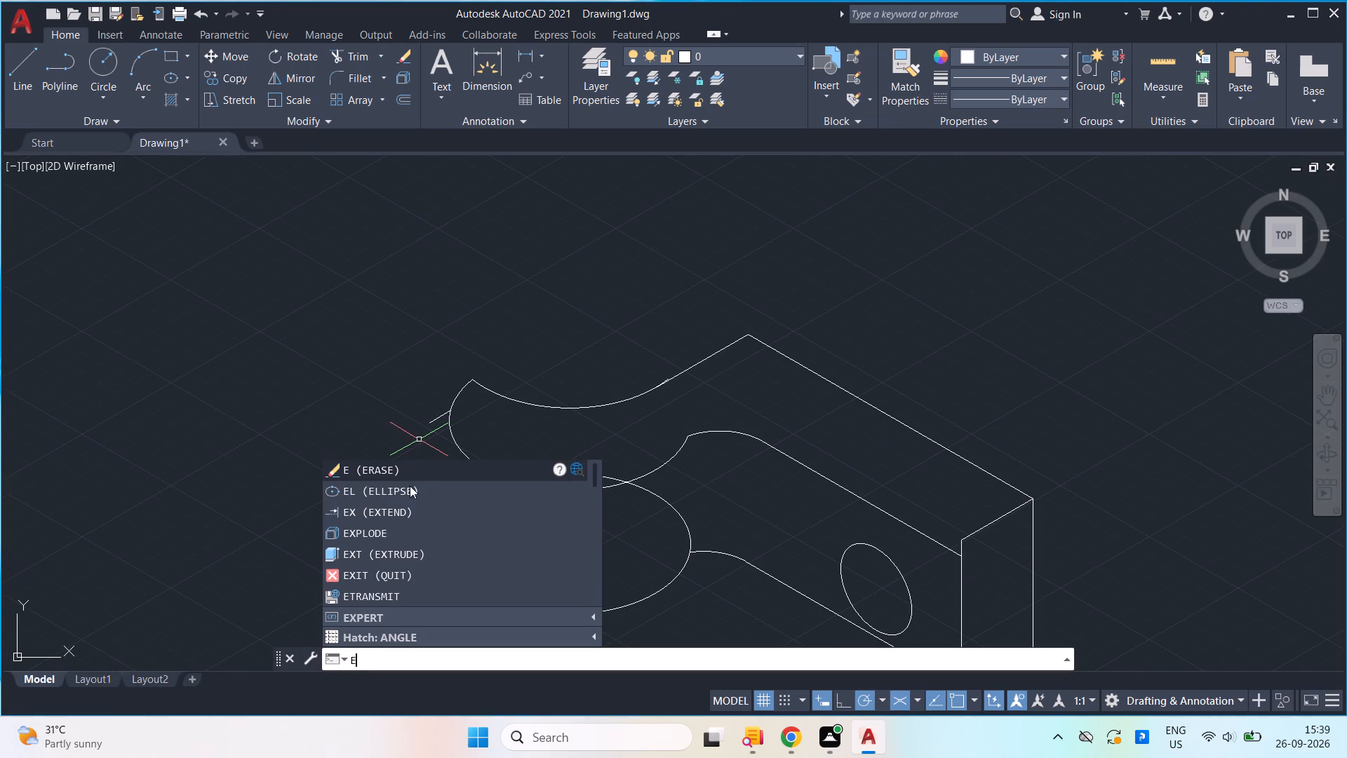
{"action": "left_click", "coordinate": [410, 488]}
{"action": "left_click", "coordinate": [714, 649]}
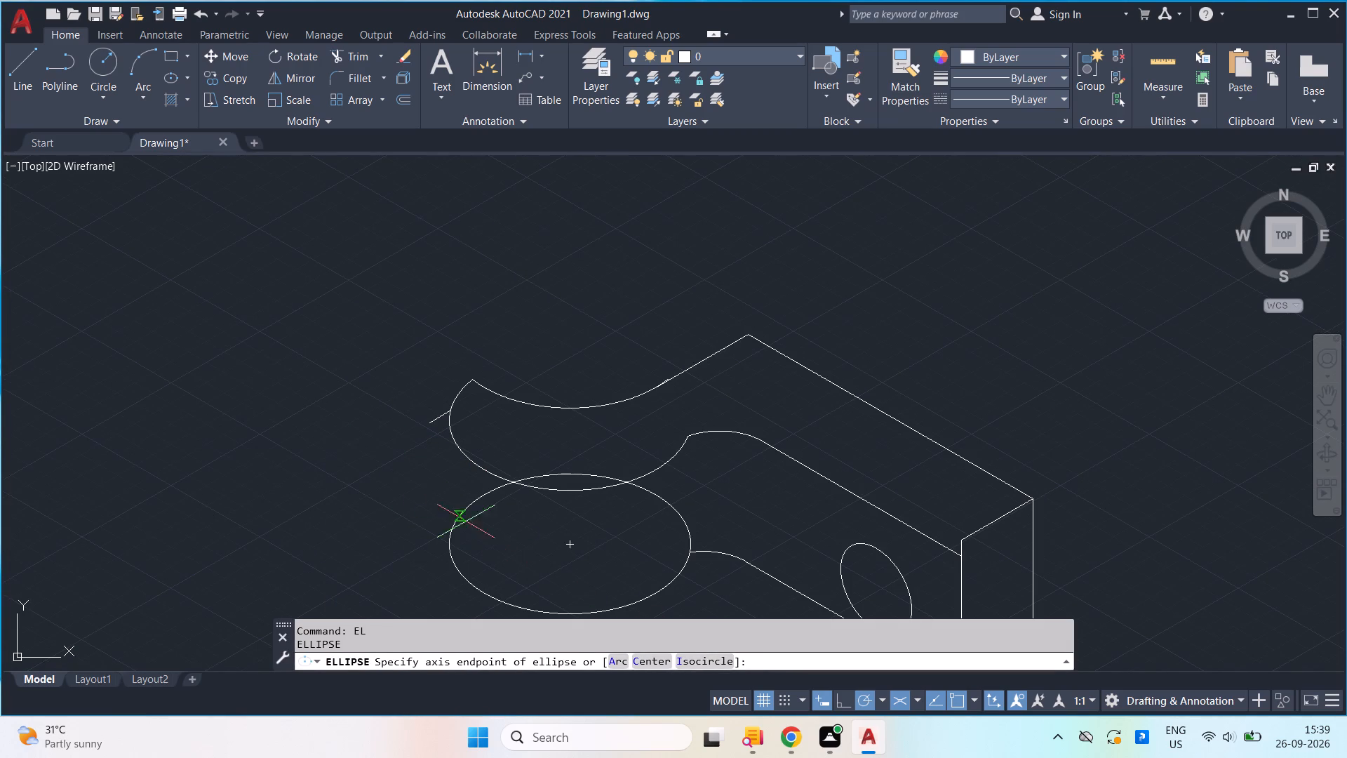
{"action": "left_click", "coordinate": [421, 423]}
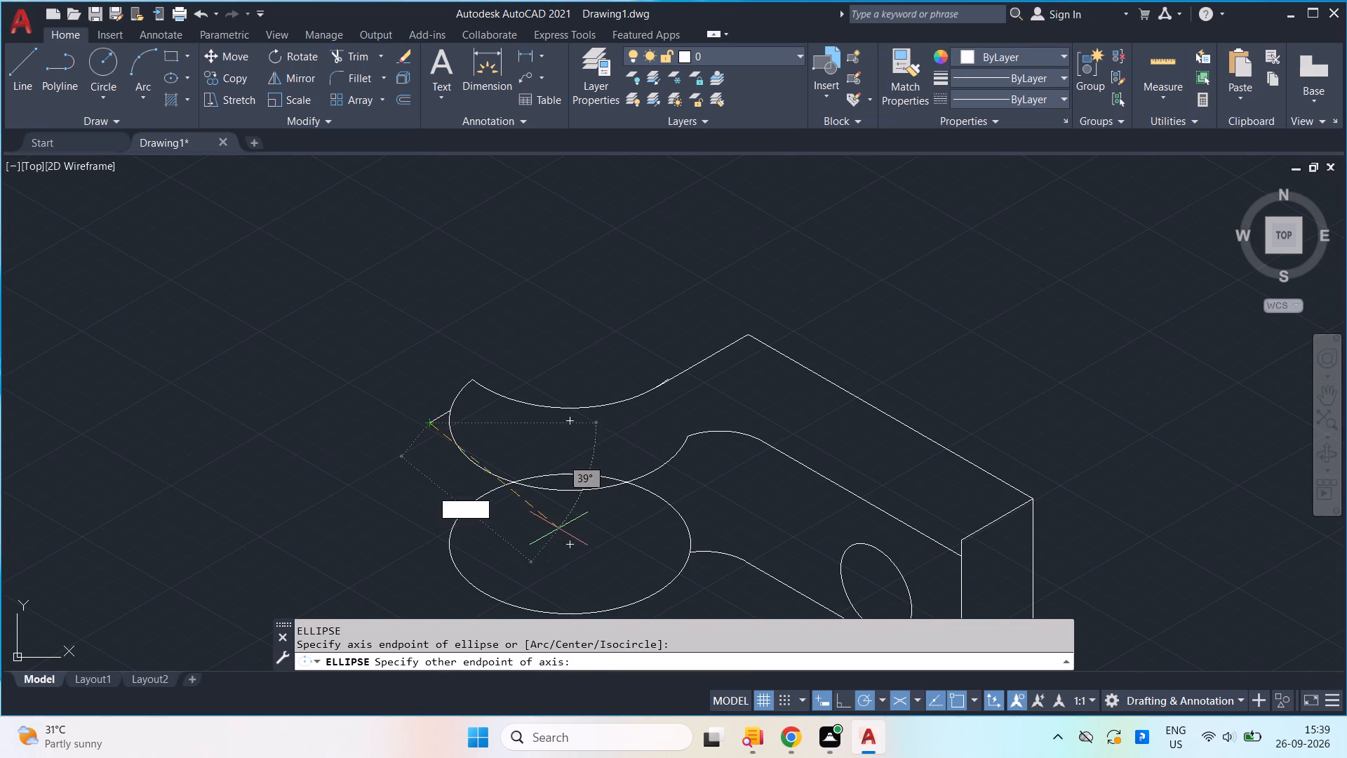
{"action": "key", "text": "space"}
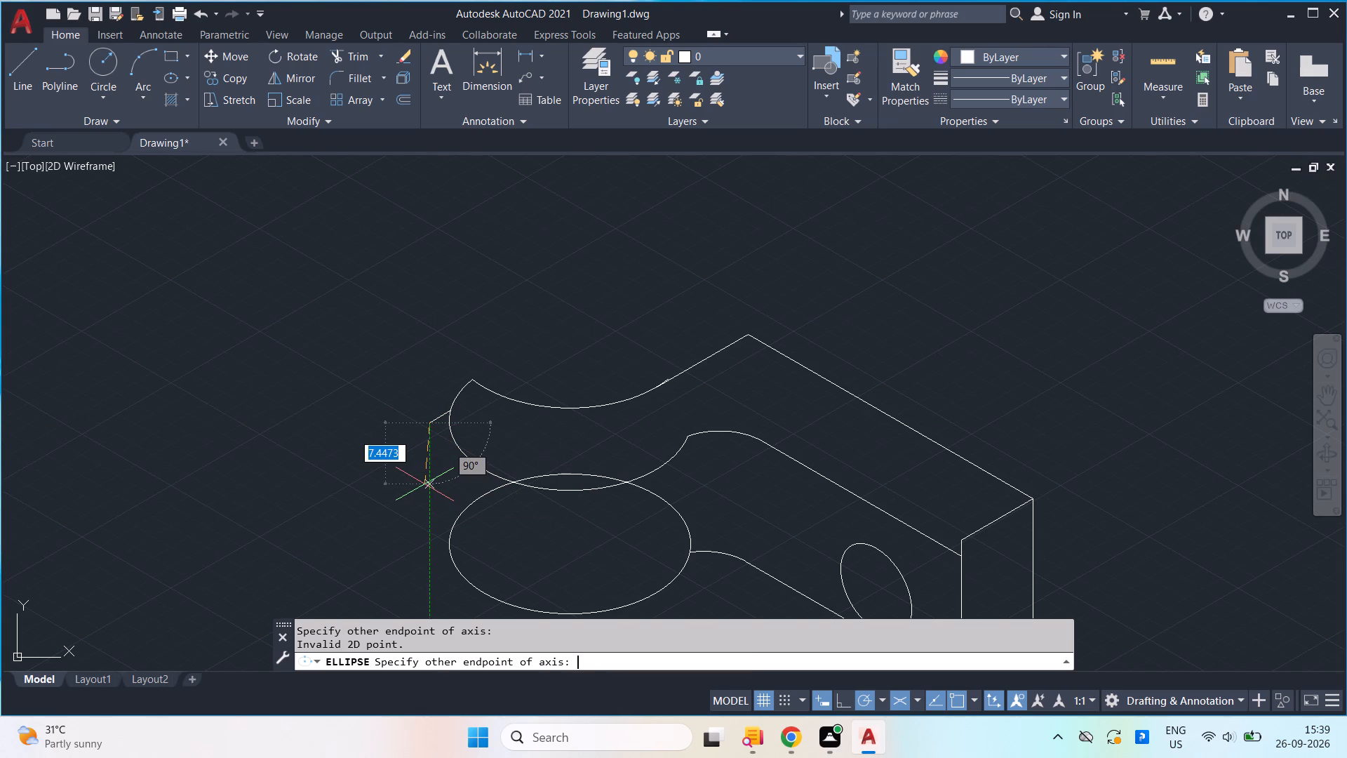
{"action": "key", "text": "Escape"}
Draw an isocircle of radius 3 centred on the free end of the short 3-unit line.
{"action": "key", "text": "space"}
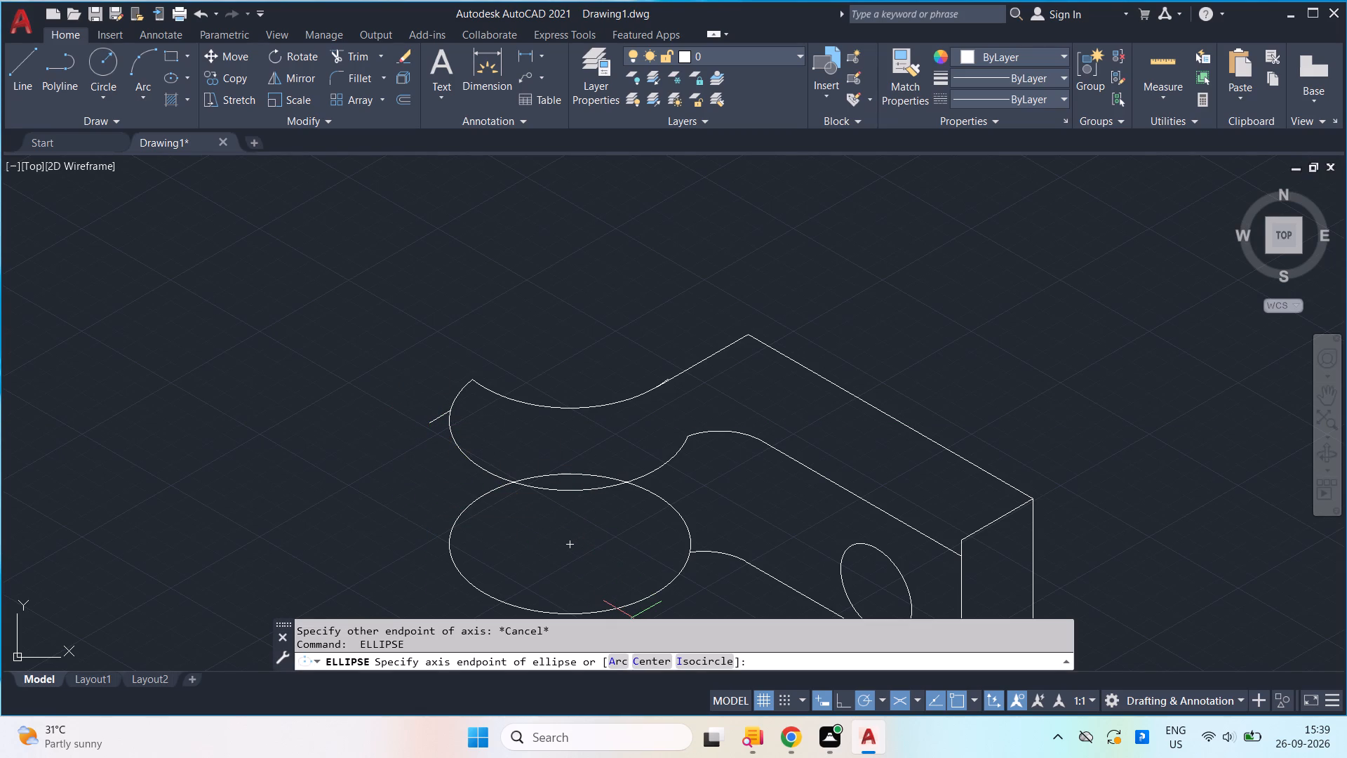
{"action": "left_click", "coordinate": [690, 657]}
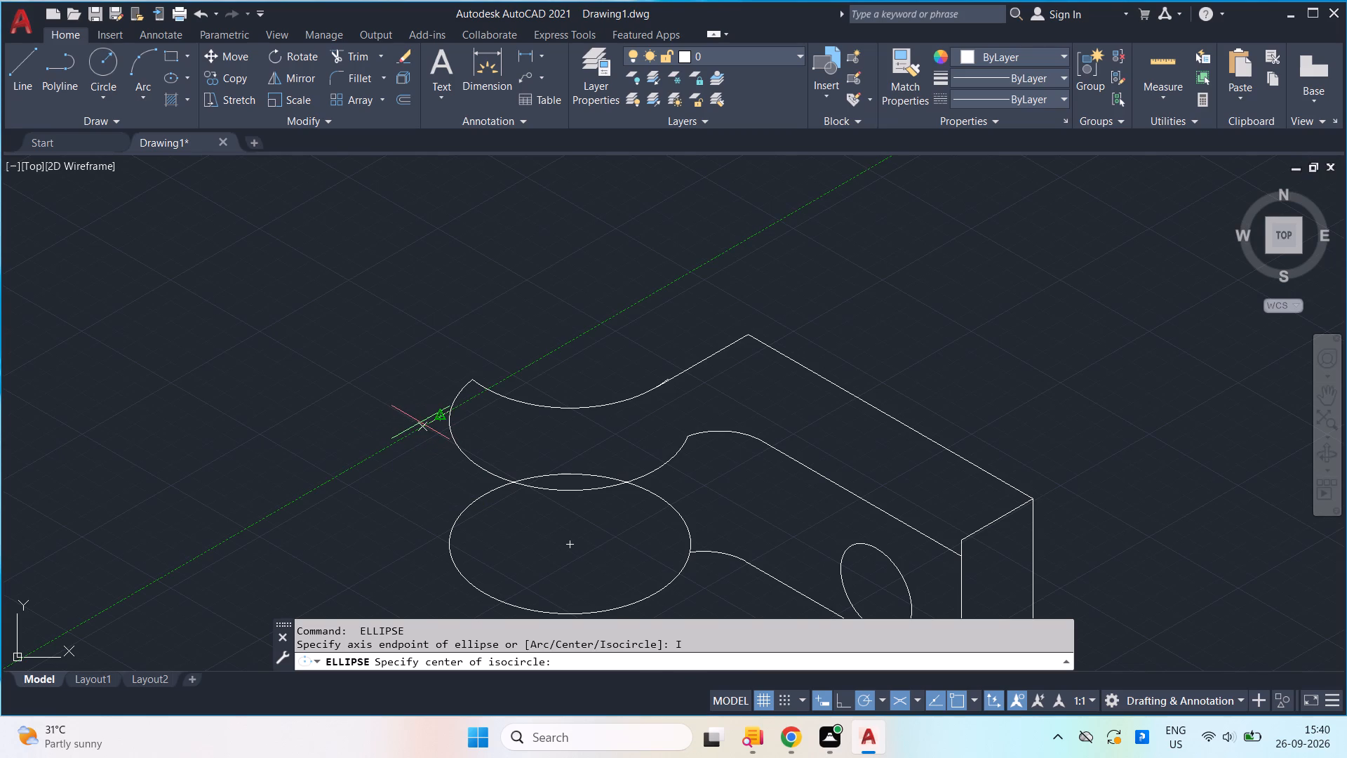
{"action": "left_click", "coordinate": [427, 420]}
{"action": "key", "text": "3"}
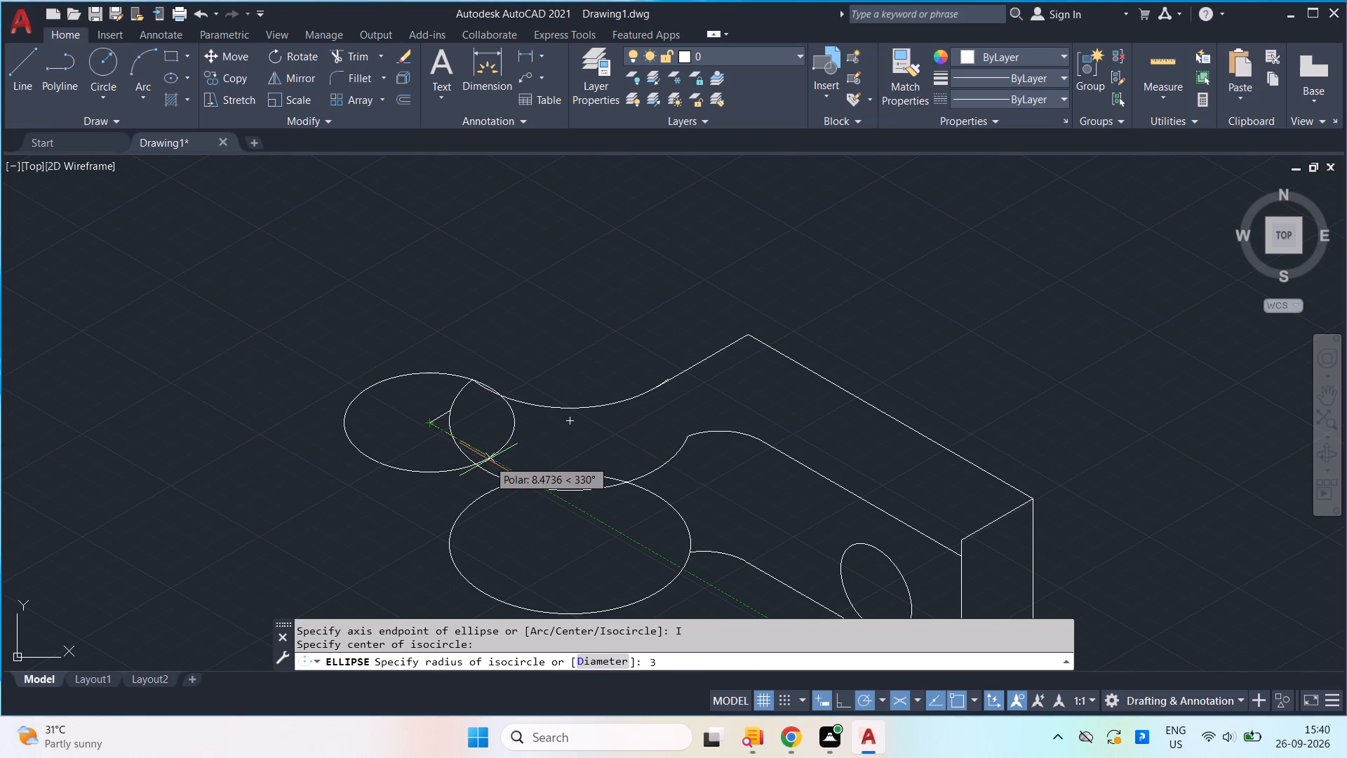
{"action": "key", "text": "Return"}
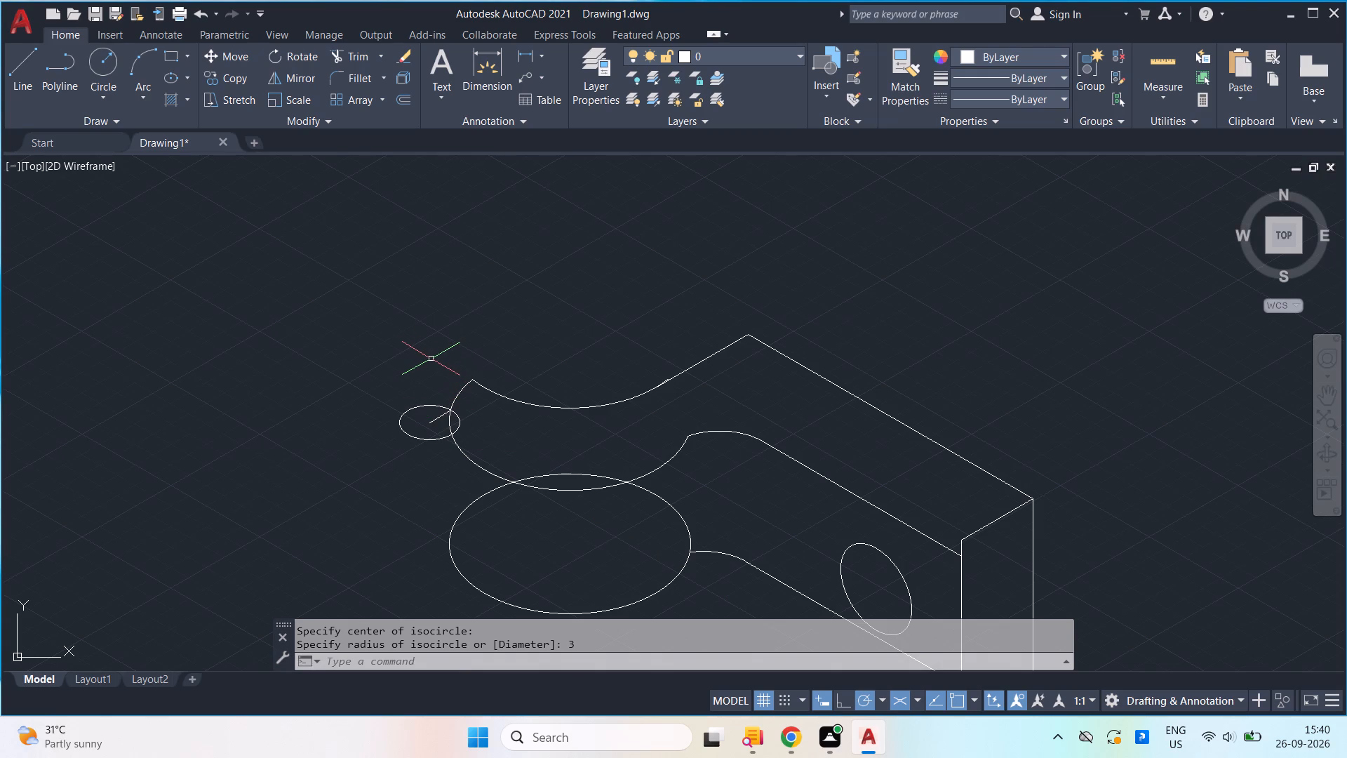
Draw a vertical line from the right quadrant of the cylinder's top outer rim down to just above the level of the base circle's centre.
{"action": "scroll", "coordinate": [435, 361], "scroll_direction": "down", "scroll_amount": 2}
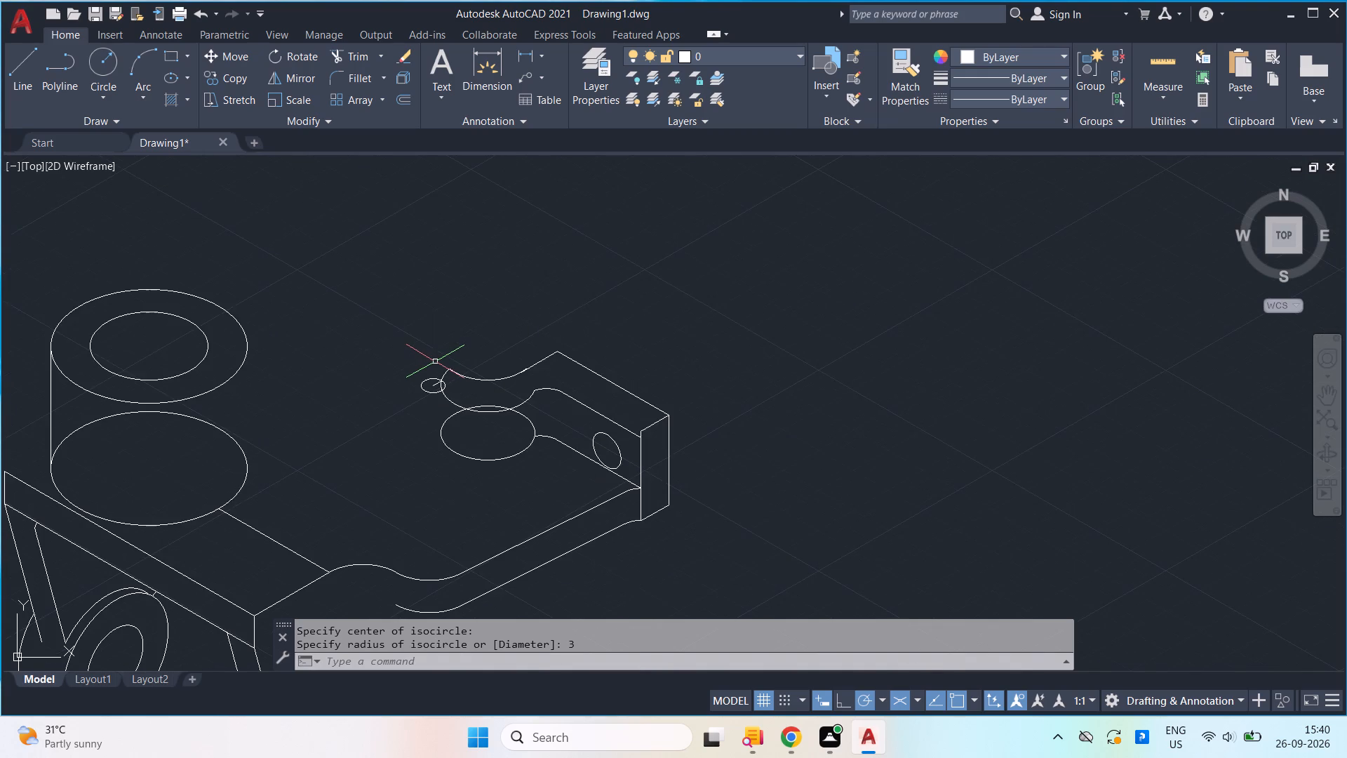
{"action": "scroll", "coordinate": [436, 361], "scroll_direction": "up", "scroll_amount": 1}
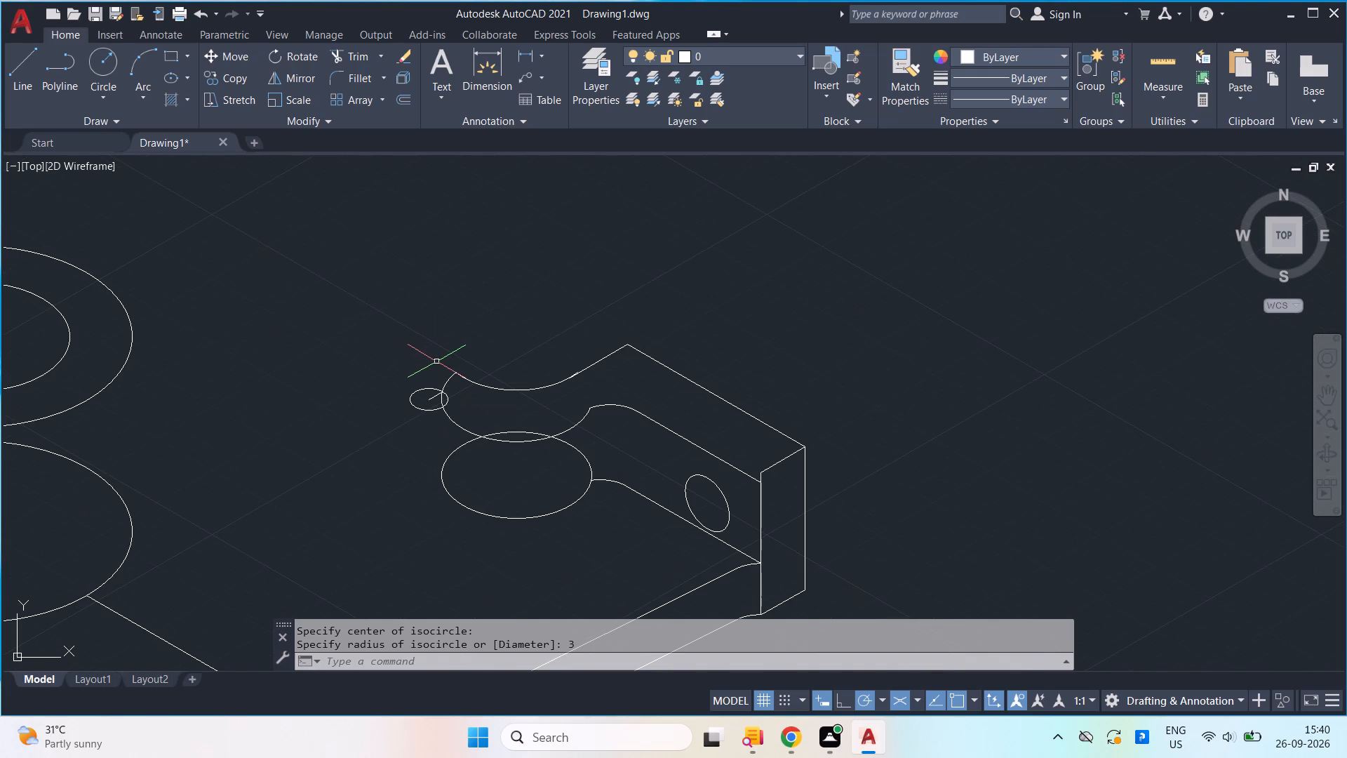
{"action": "key", "text": "l"}
{"action": "key", "text": "Return"}
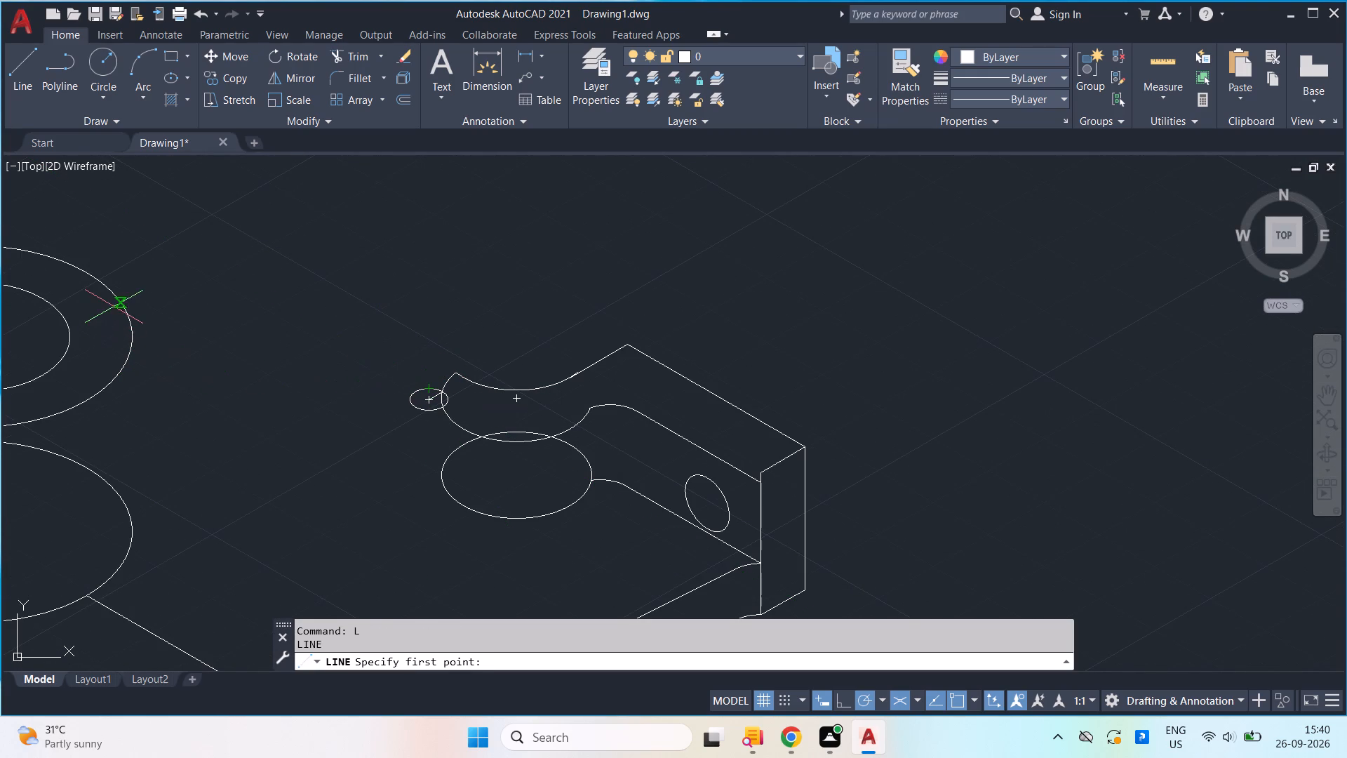
{"action": "left_click", "coordinate": [134, 341]}
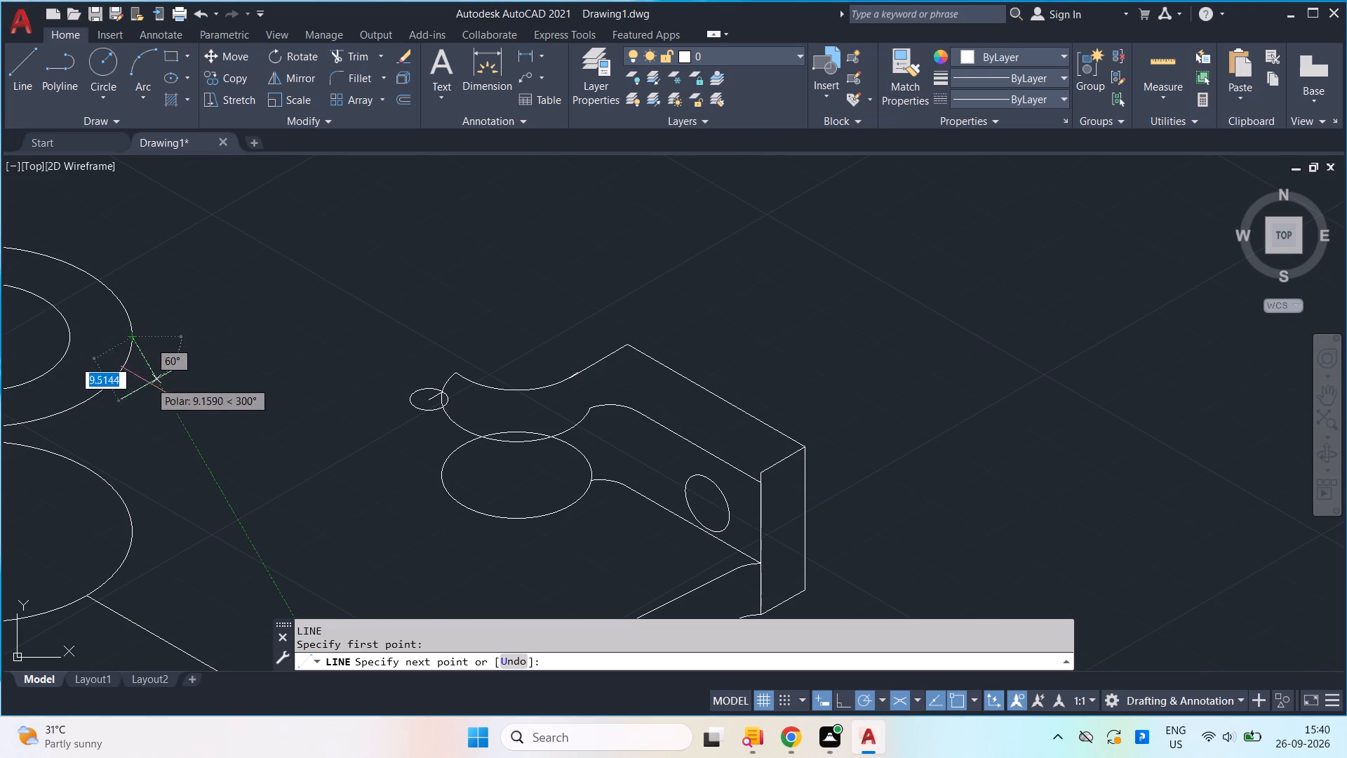
{"action": "left_click", "coordinate": [129, 475]}
{"action": "key", "text": "space"}
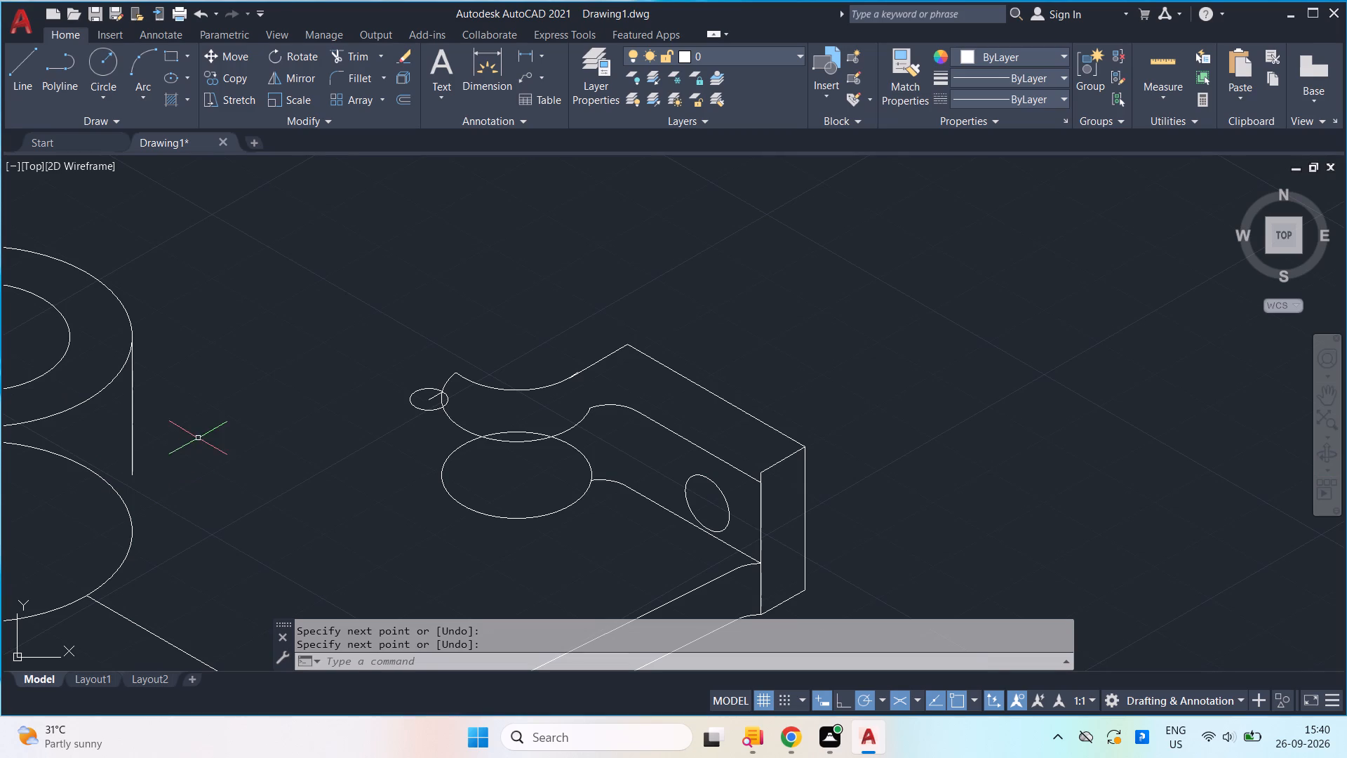
Draw a line from the upper left of the radius-3 isocircle to the lower end of the cylinder's new vertical edge.
{"action": "key", "text": "l"}
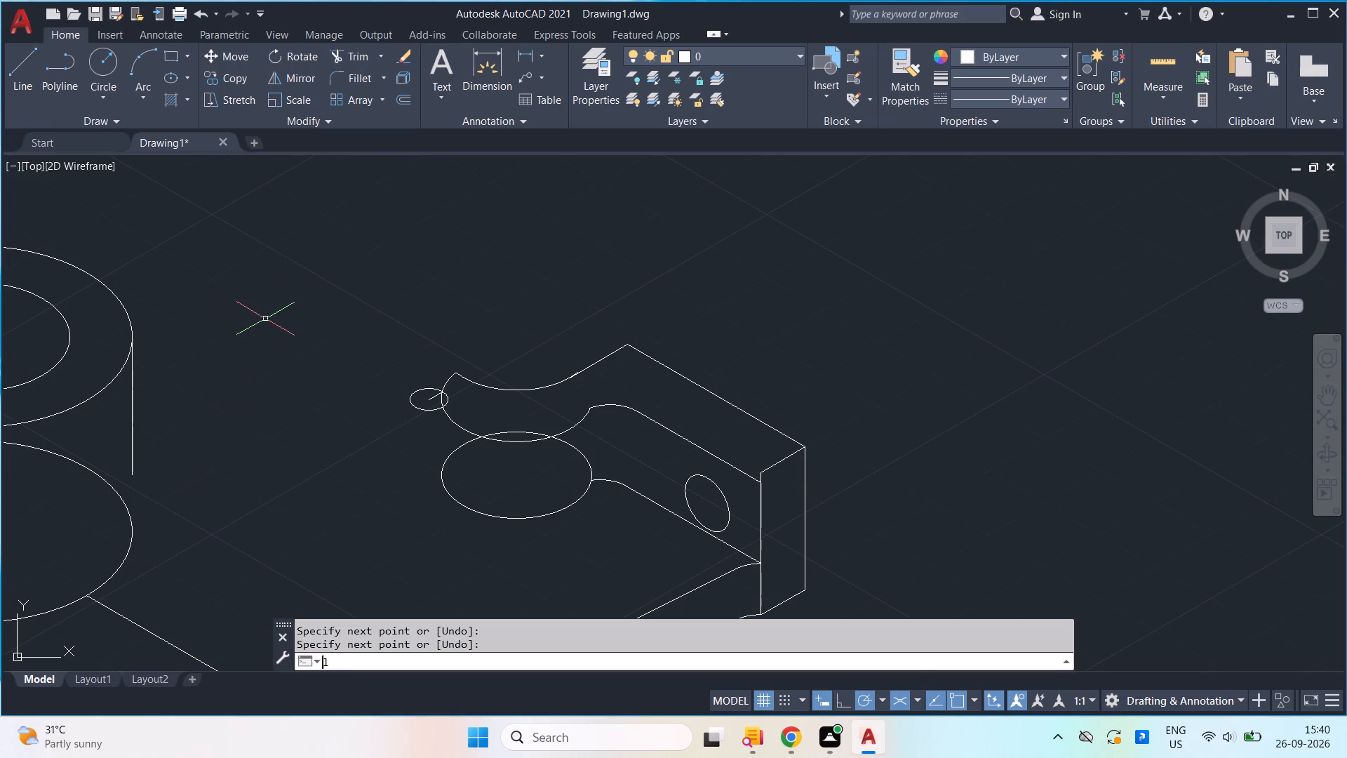
{"action": "key", "text": "Return"}
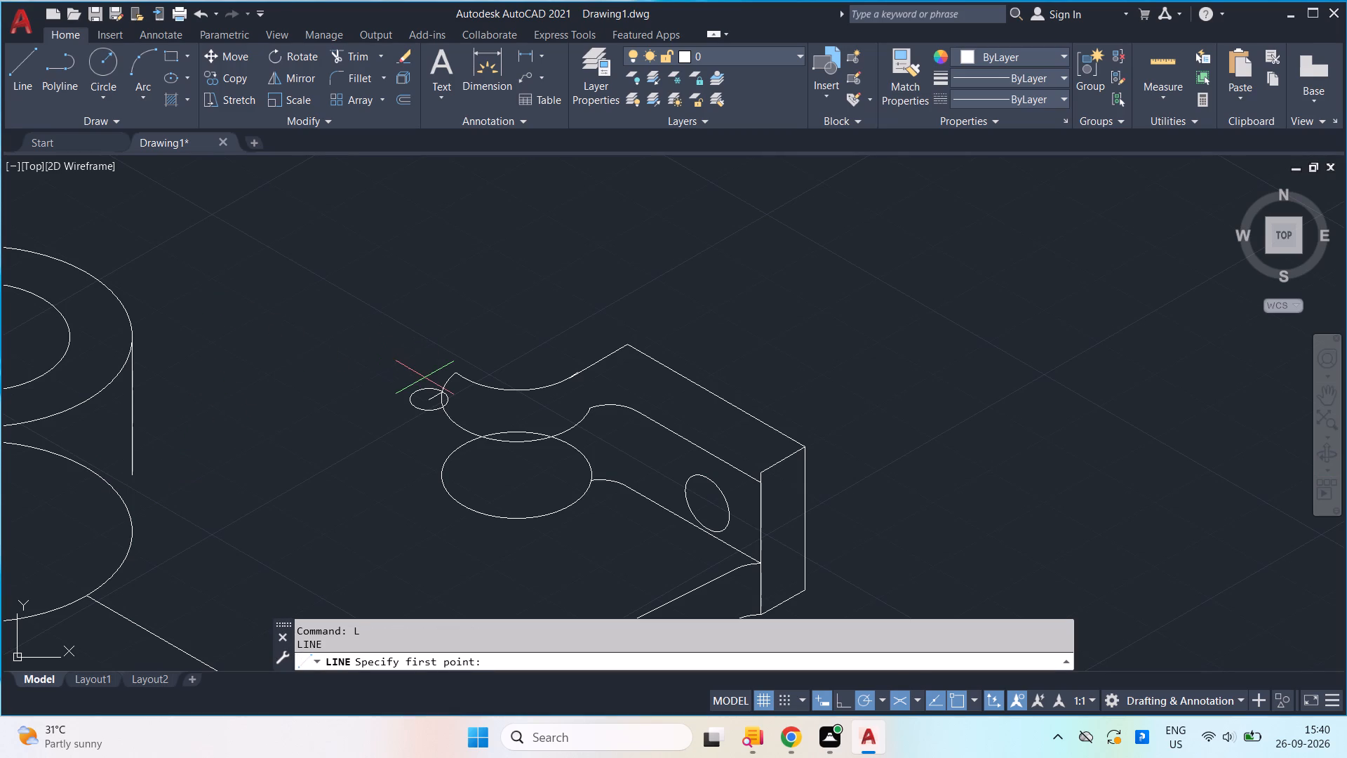
{"action": "left_click", "coordinate": [417, 384]}
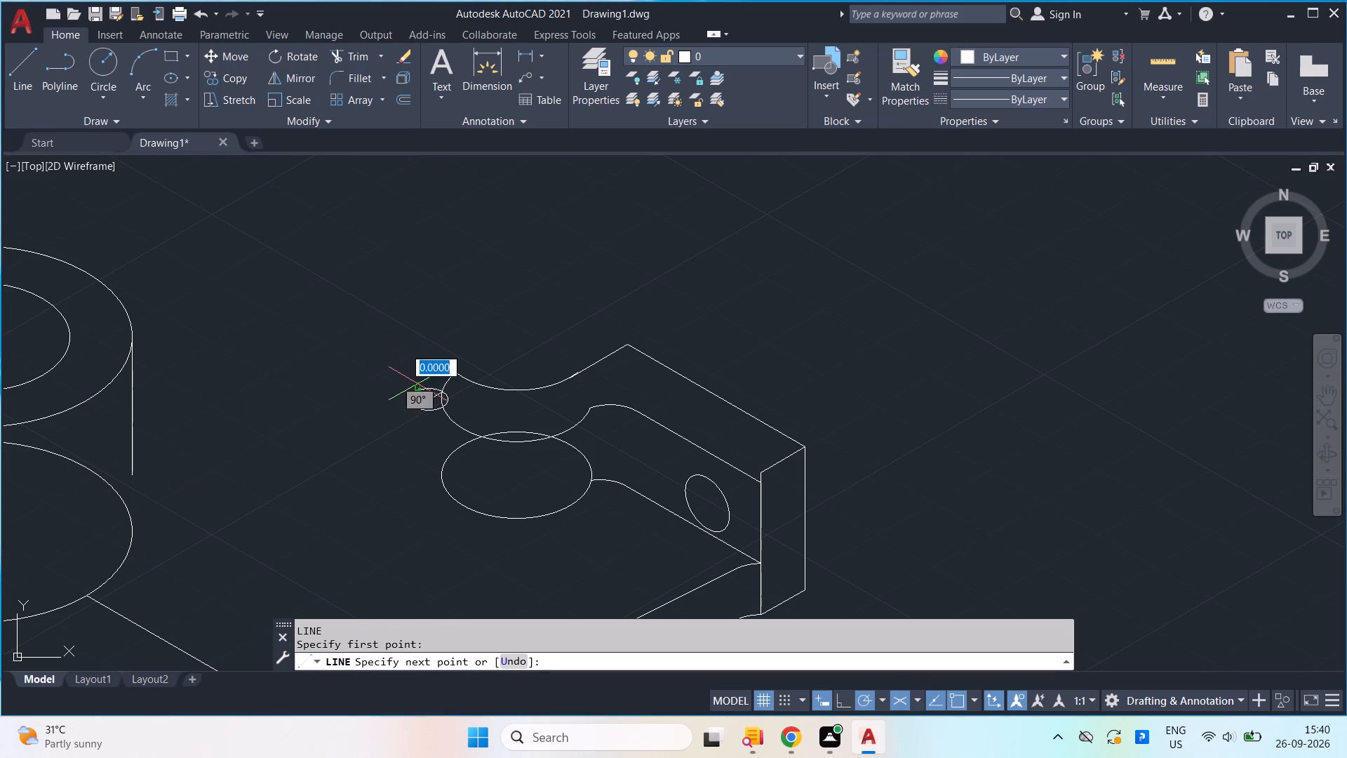
{"action": "left_click", "coordinate": [138, 477]}
{"action": "key", "text": "space"}
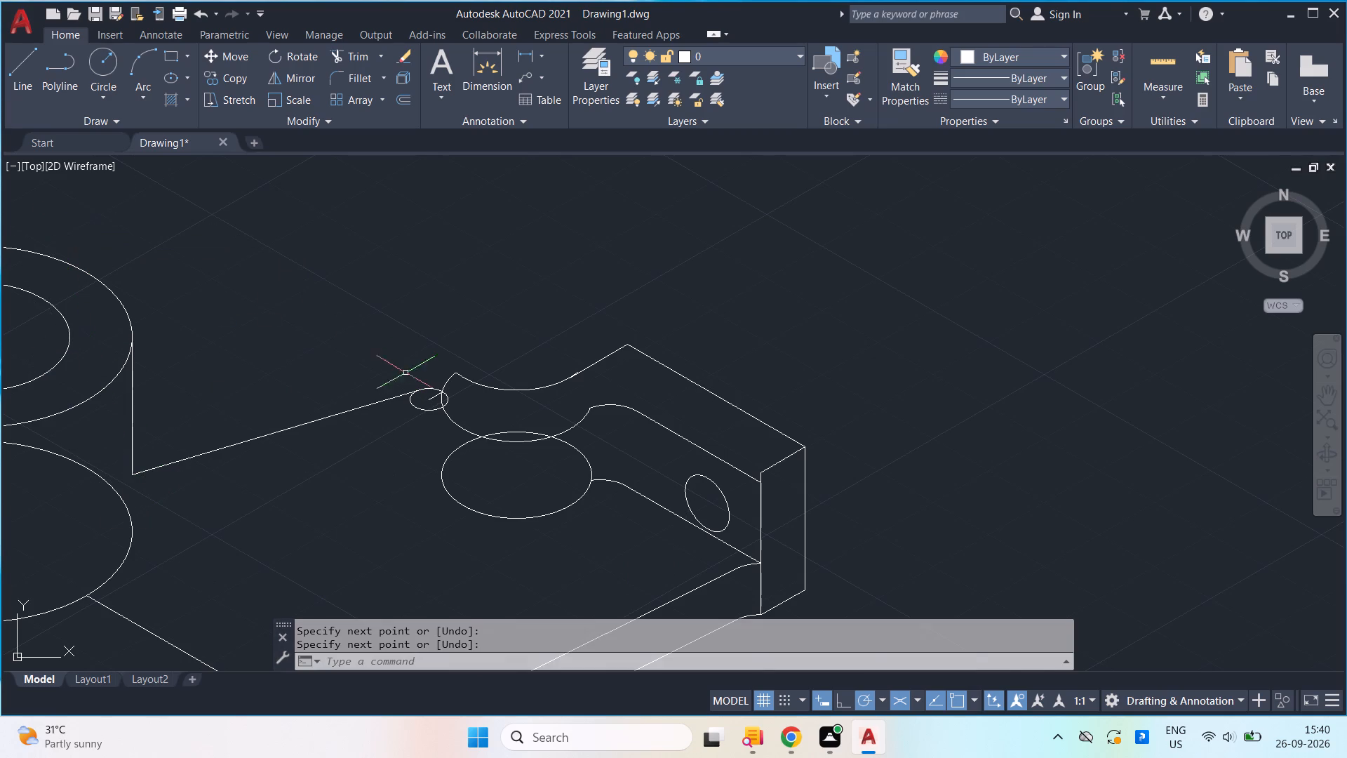
Draw a line from where the plate edge meets the cylinder's base circle to the left side of the lower isocircle near the bracket.
{"action": "scroll", "coordinate": [424, 385], "scroll_direction": "down", "scroll_amount": 4}
{"action": "scroll", "coordinate": [428, 383], "scroll_direction": "up", "scroll_amount": 3}
{"action": "scroll", "coordinate": [428, 383], "scroll_direction": "down", "scroll_amount": 1}
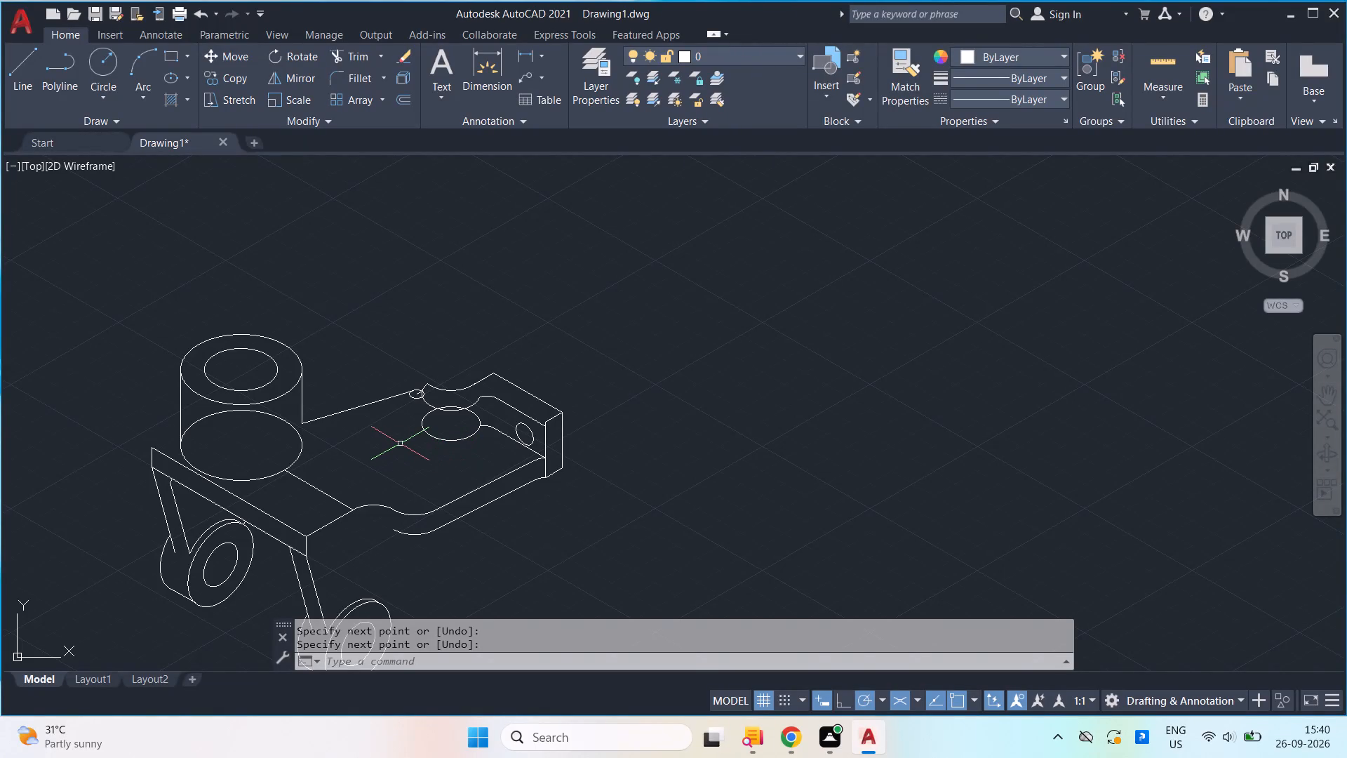
{"action": "key", "text": "l"}
{"action": "key", "text": "Return"}
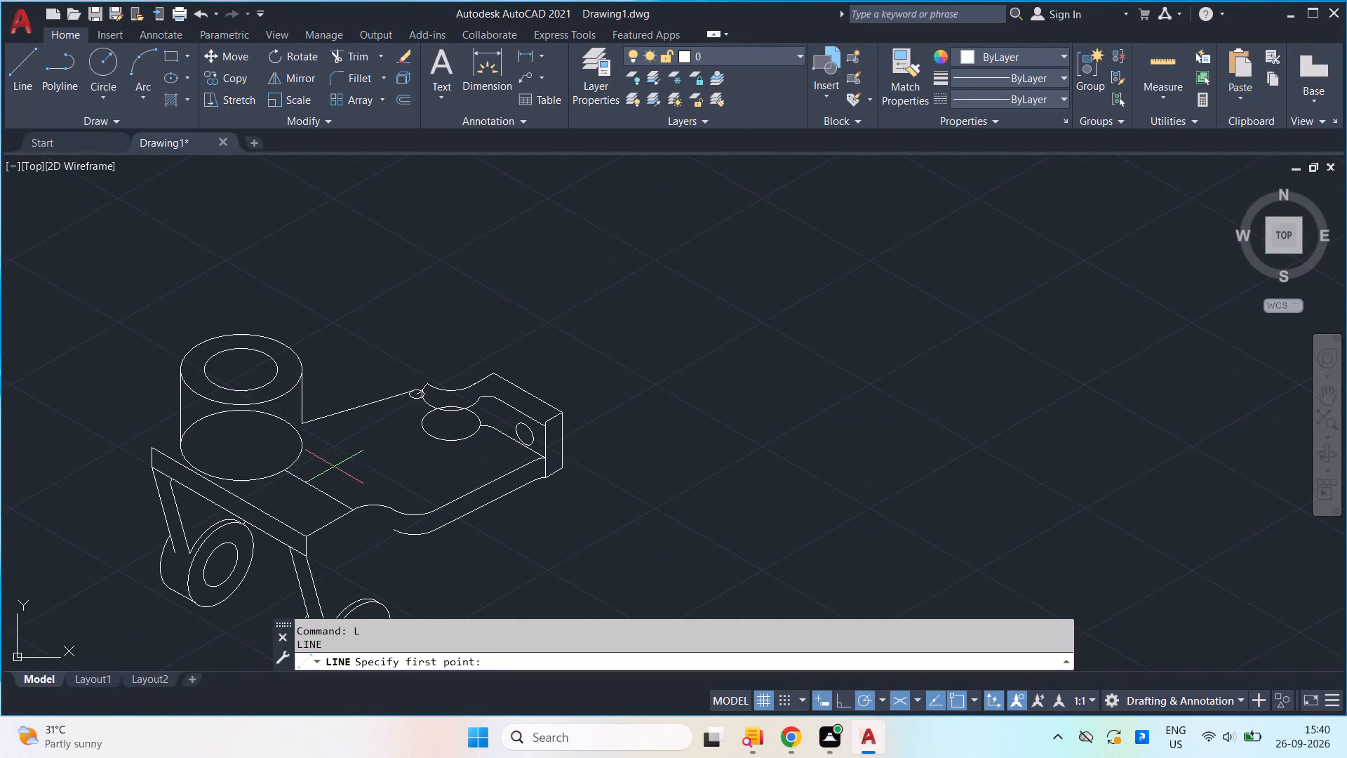
{"action": "left_click", "coordinate": [282, 472]}
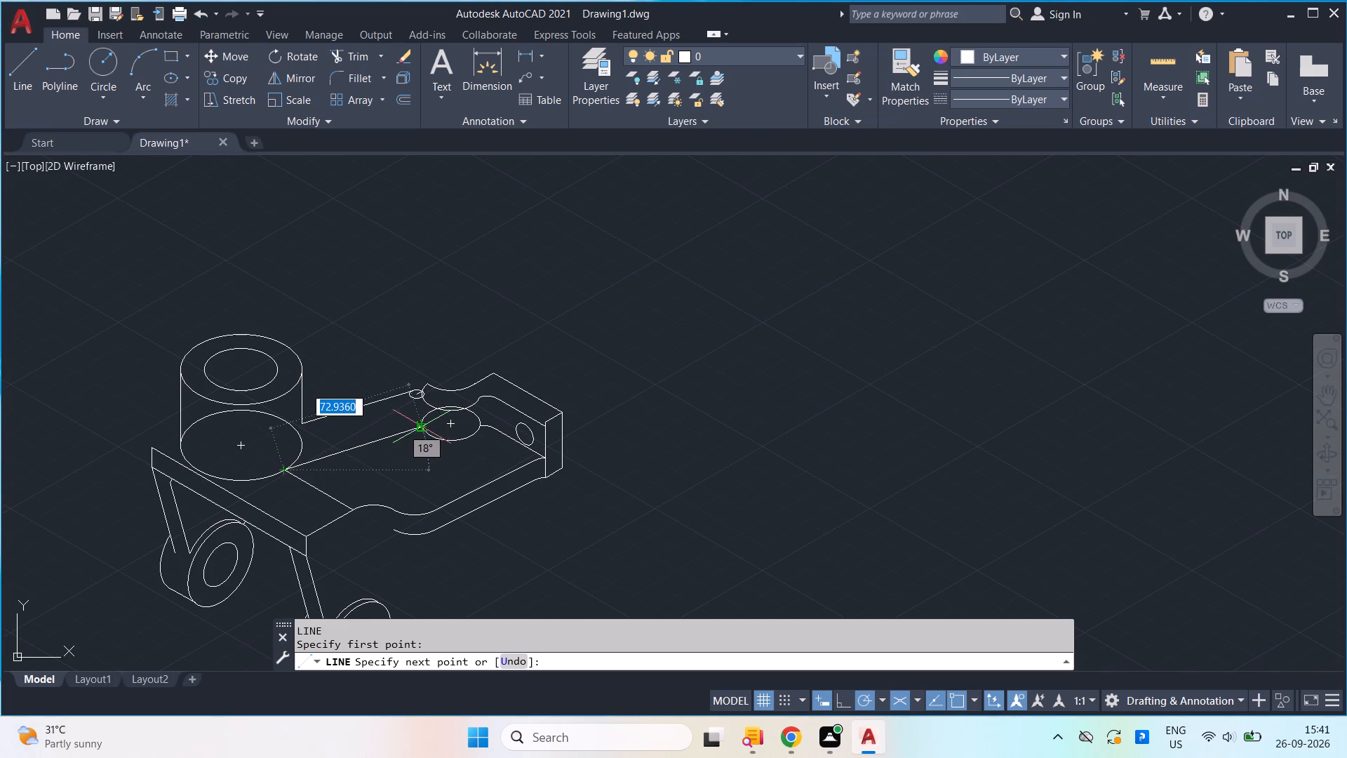
{"action": "left_click", "coordinate": [423, 435]}
{"action": "key", "text": "space"}
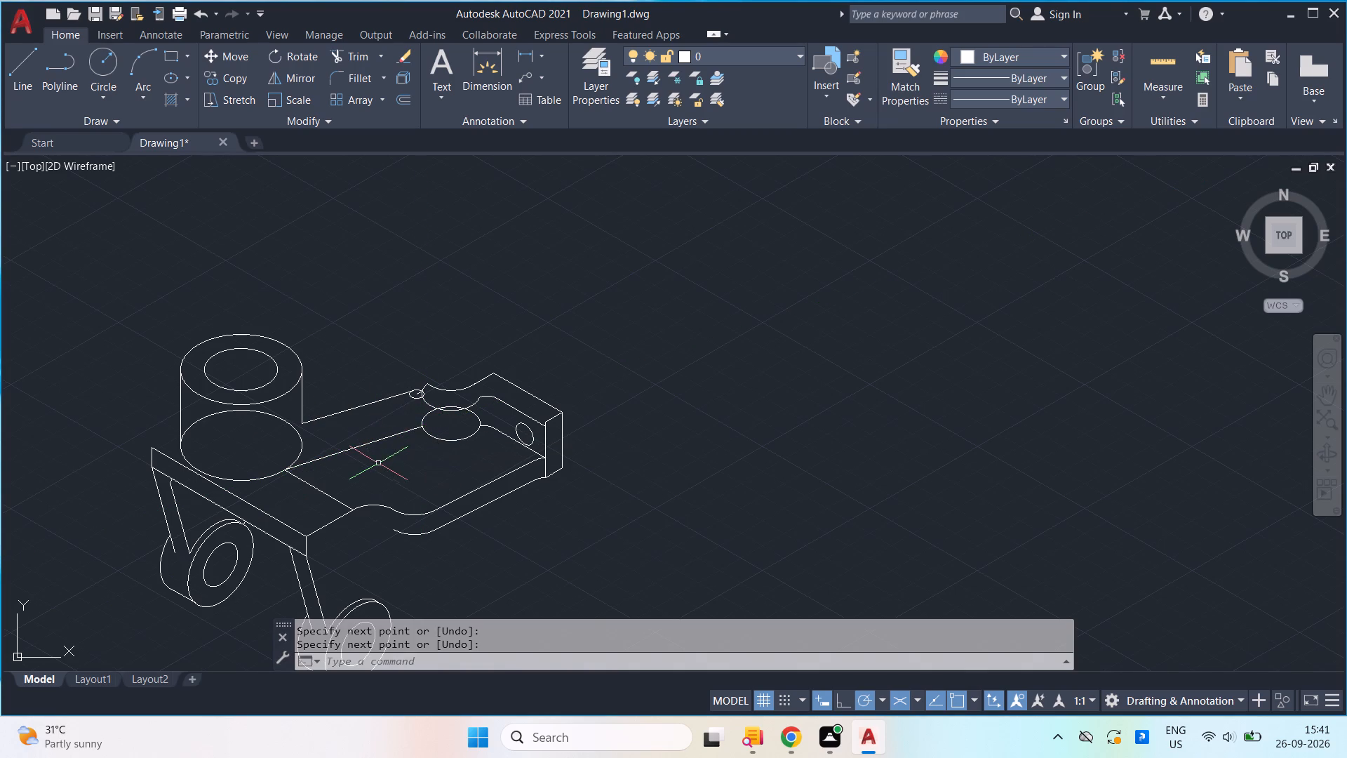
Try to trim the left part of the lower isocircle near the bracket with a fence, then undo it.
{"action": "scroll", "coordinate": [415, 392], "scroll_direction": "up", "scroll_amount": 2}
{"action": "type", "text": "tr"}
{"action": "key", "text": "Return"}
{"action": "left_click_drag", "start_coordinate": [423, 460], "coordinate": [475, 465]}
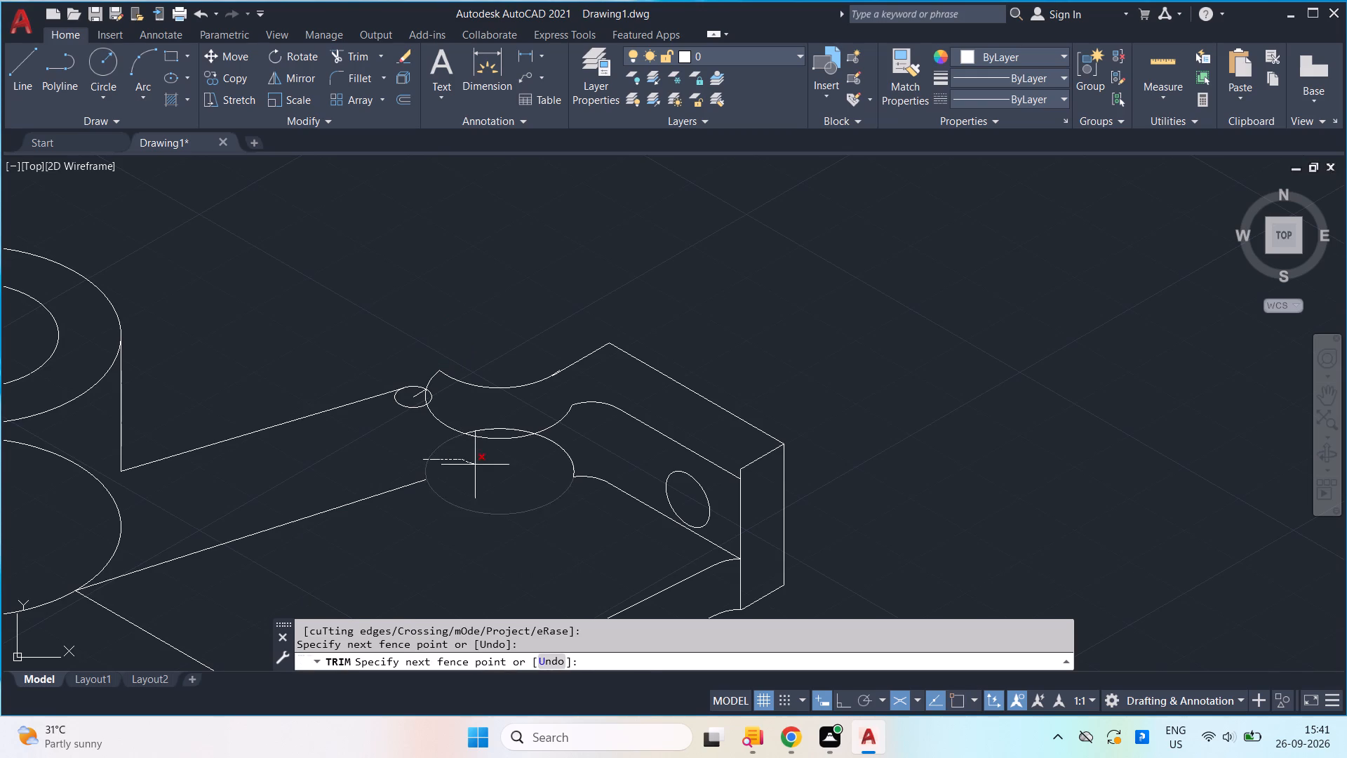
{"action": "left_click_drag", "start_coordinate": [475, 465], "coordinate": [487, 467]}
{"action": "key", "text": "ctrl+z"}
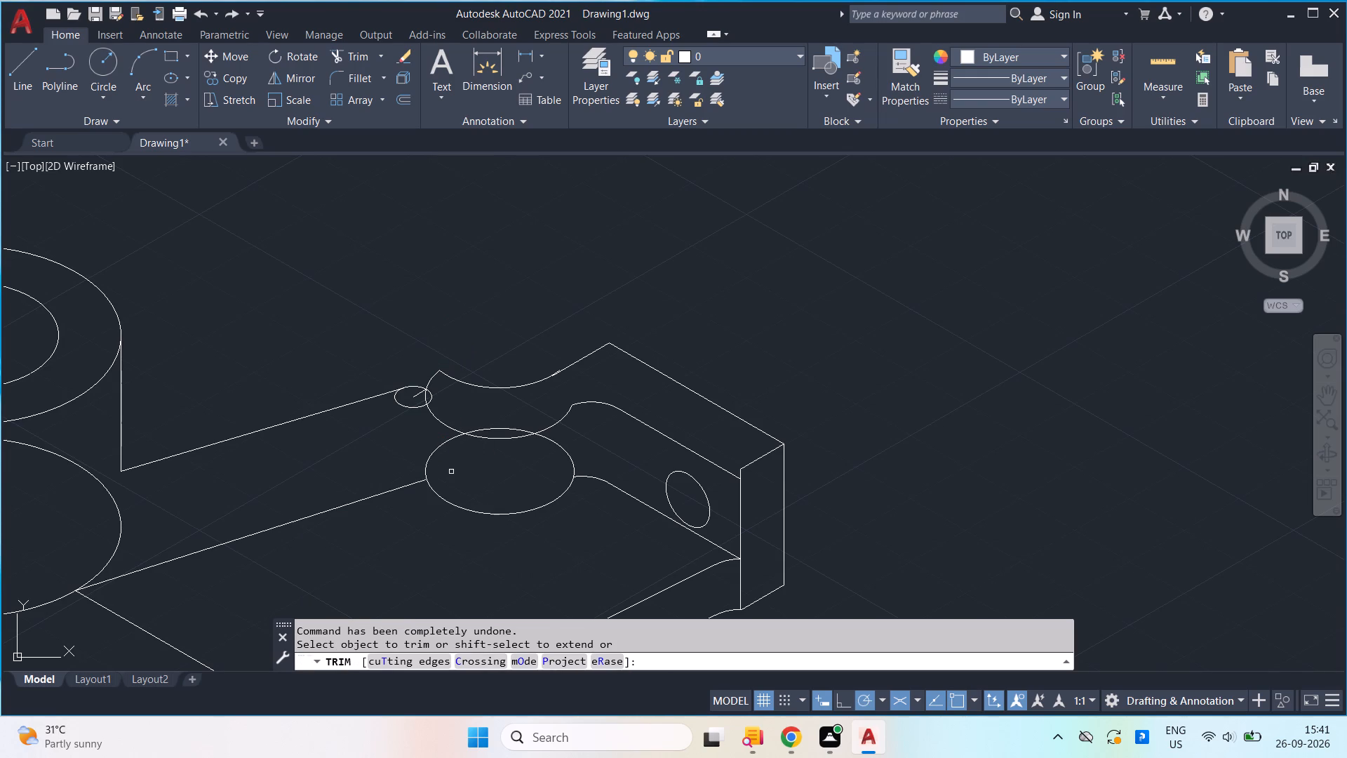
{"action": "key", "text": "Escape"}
Extend the sloping line from the cylinder's base to the left side of the lower isocircle.
{"action": "type", "text": "ex"}
{"action": "key", "text": "Return"}
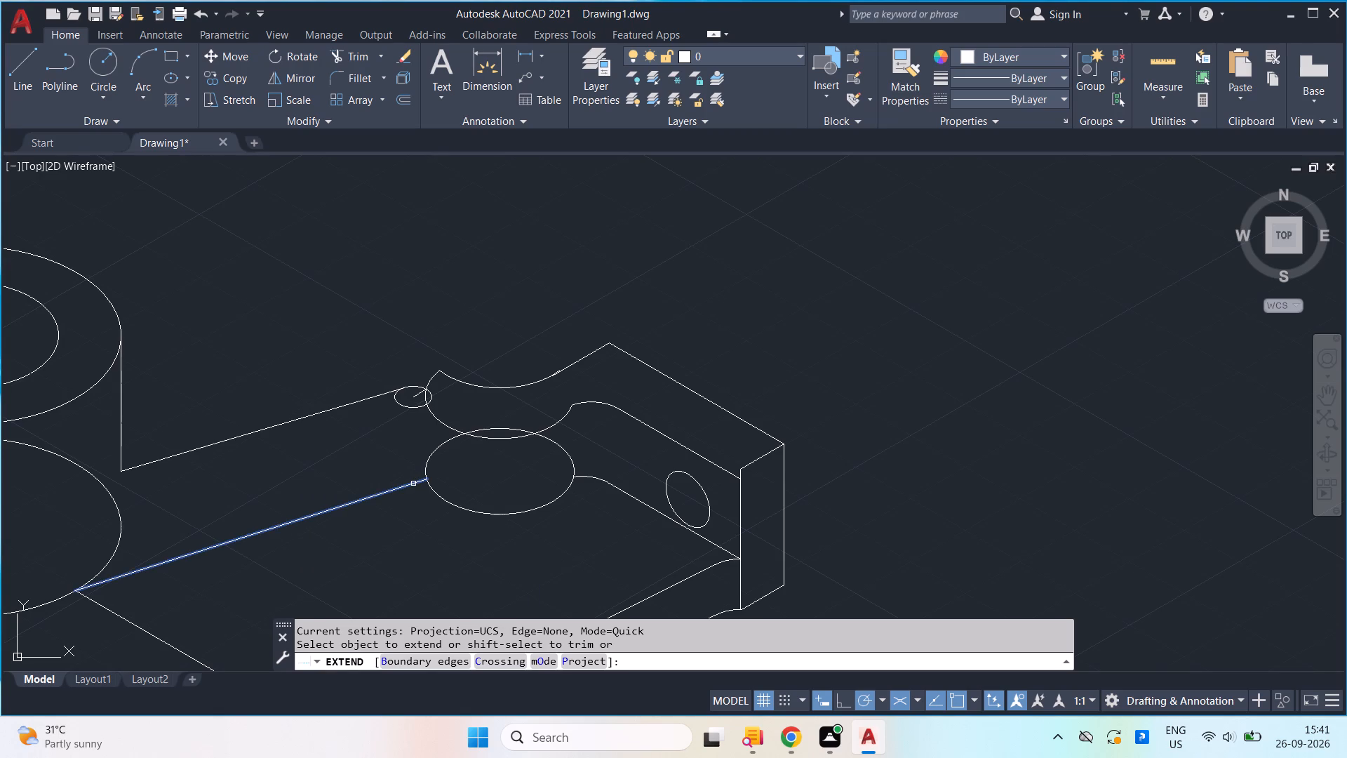
{"action": "double_click", "coordinate": [413, 484]}
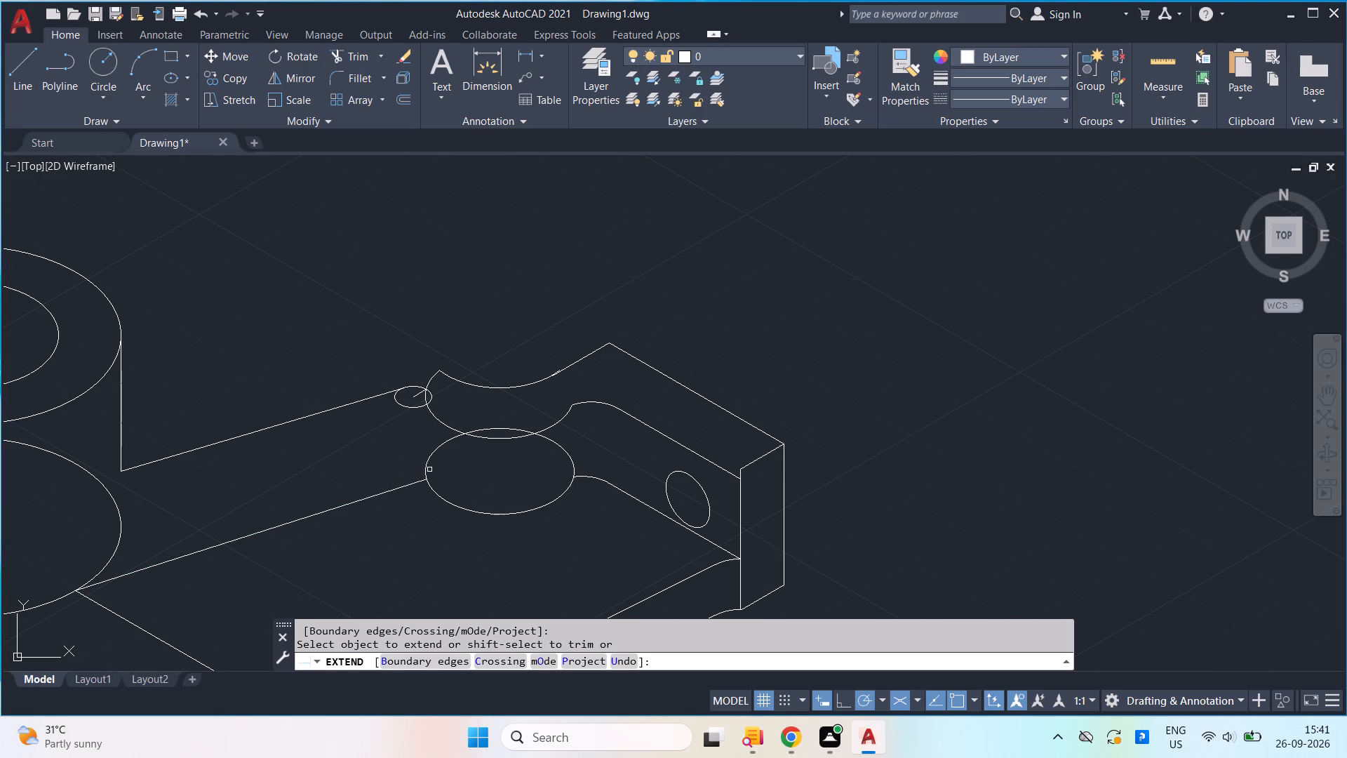
{"action": "key", "text": "Escape"}
{"action": "key", "text": "Escape"}
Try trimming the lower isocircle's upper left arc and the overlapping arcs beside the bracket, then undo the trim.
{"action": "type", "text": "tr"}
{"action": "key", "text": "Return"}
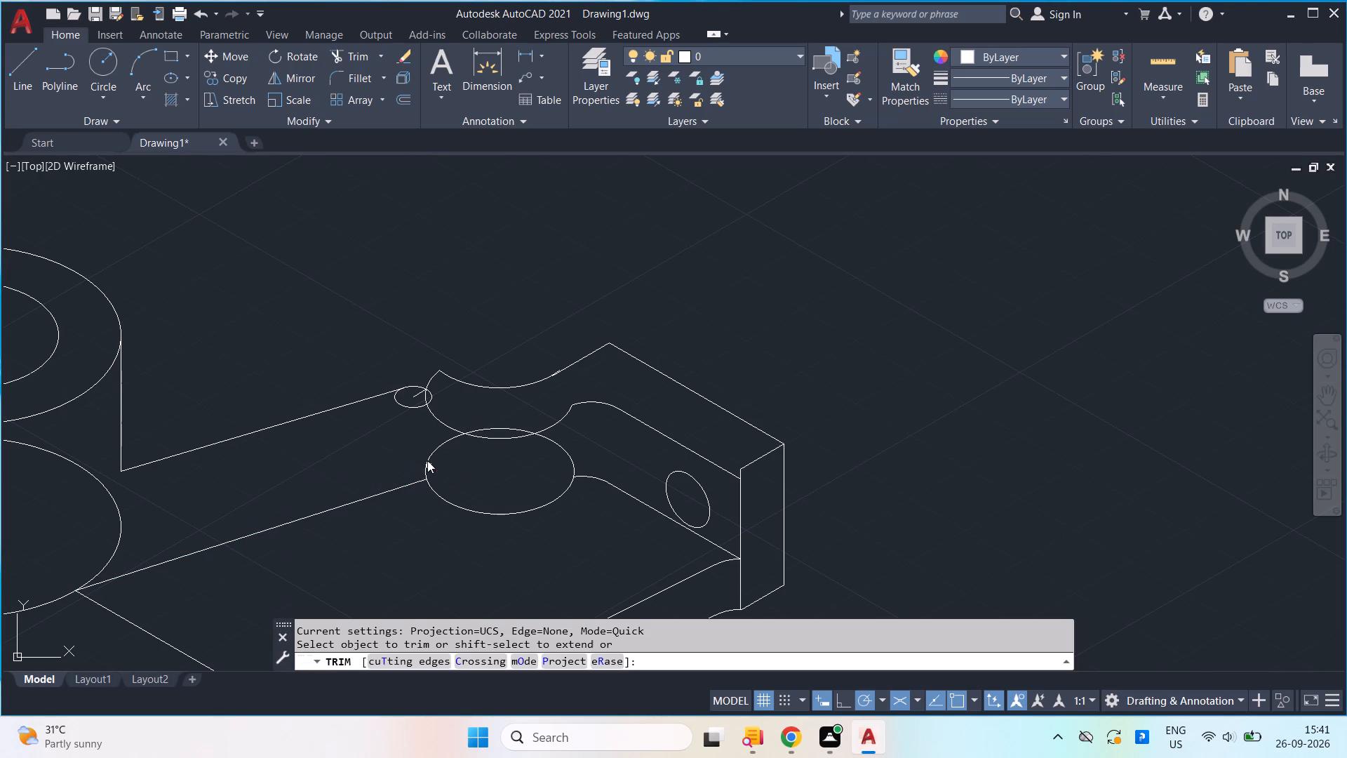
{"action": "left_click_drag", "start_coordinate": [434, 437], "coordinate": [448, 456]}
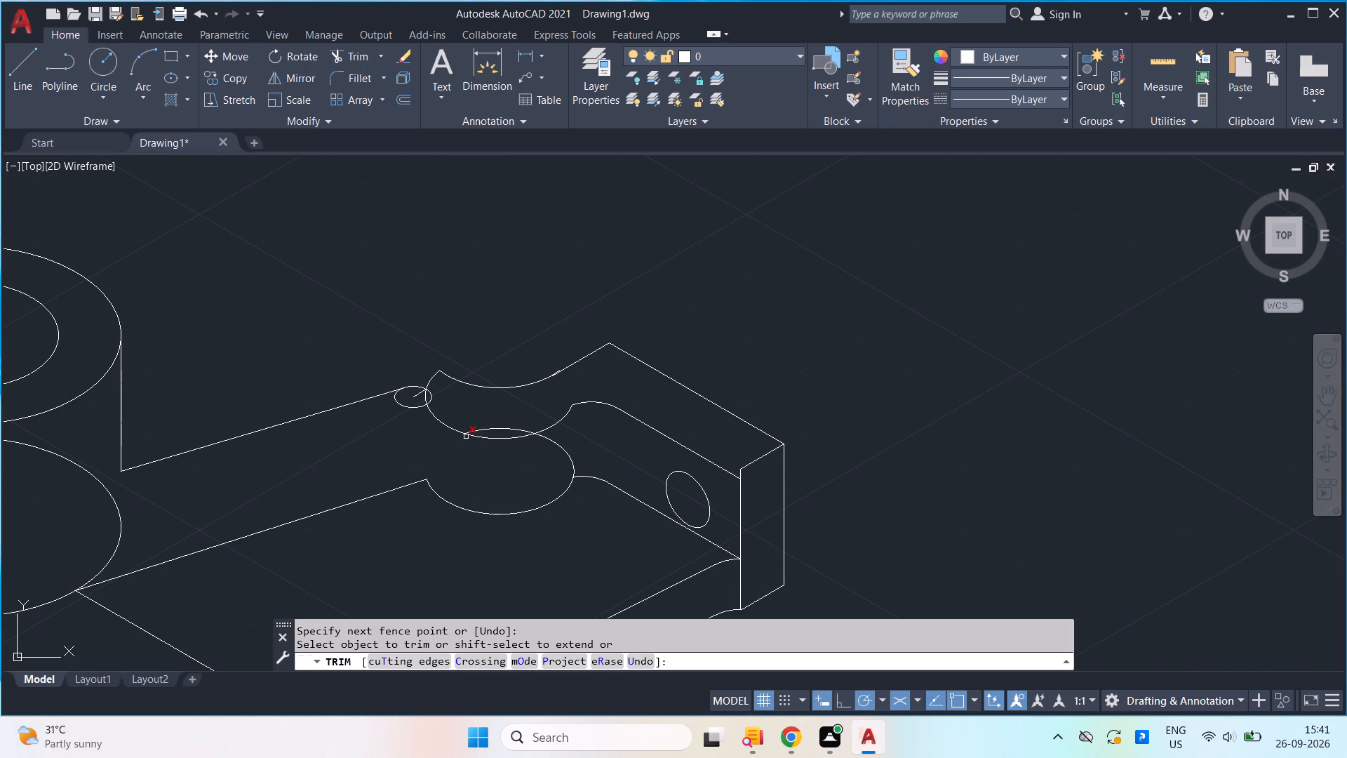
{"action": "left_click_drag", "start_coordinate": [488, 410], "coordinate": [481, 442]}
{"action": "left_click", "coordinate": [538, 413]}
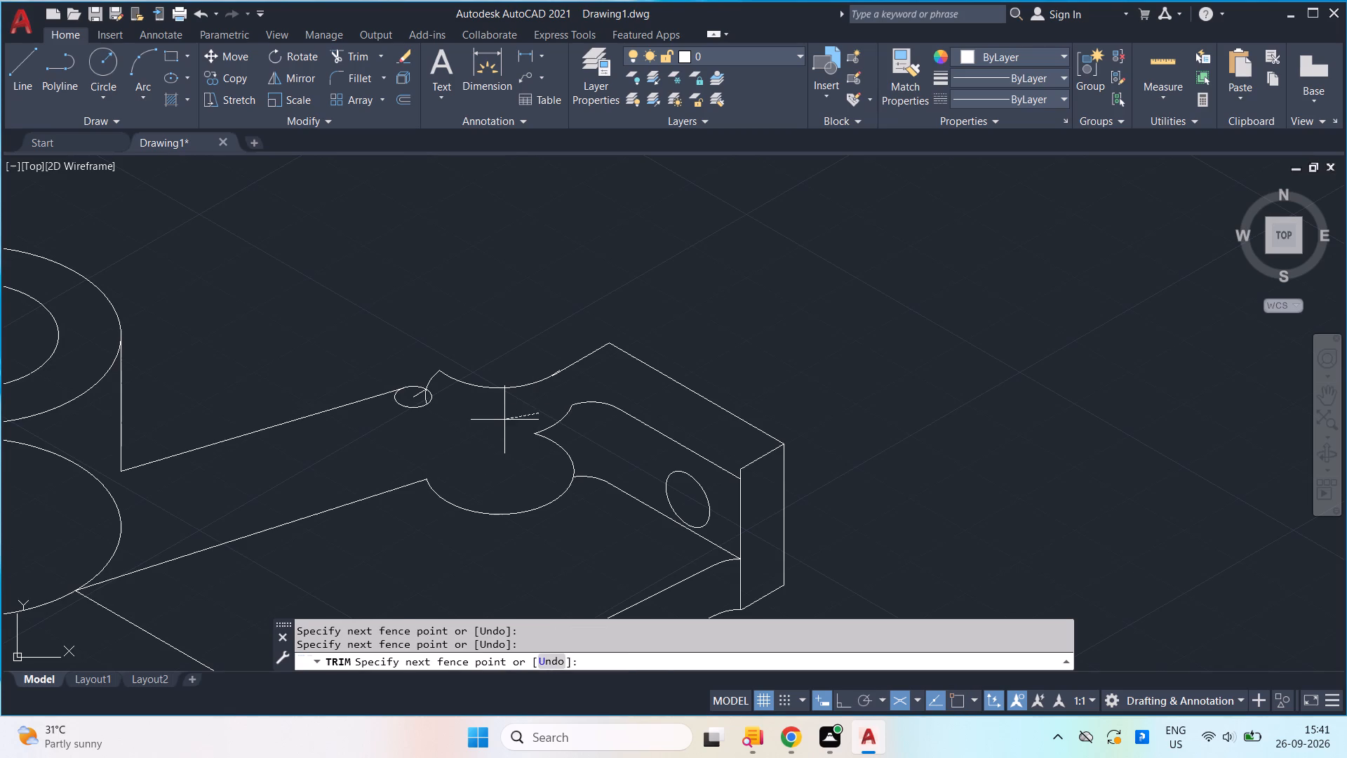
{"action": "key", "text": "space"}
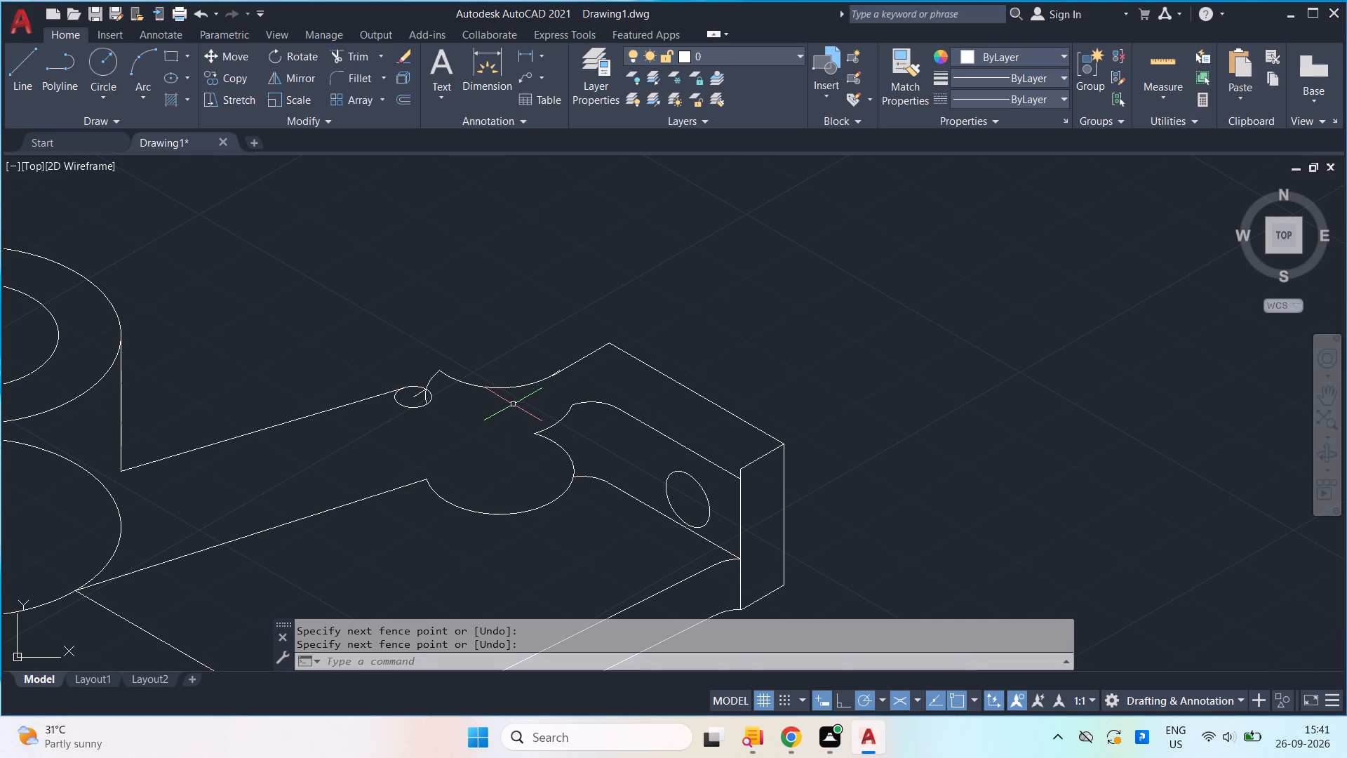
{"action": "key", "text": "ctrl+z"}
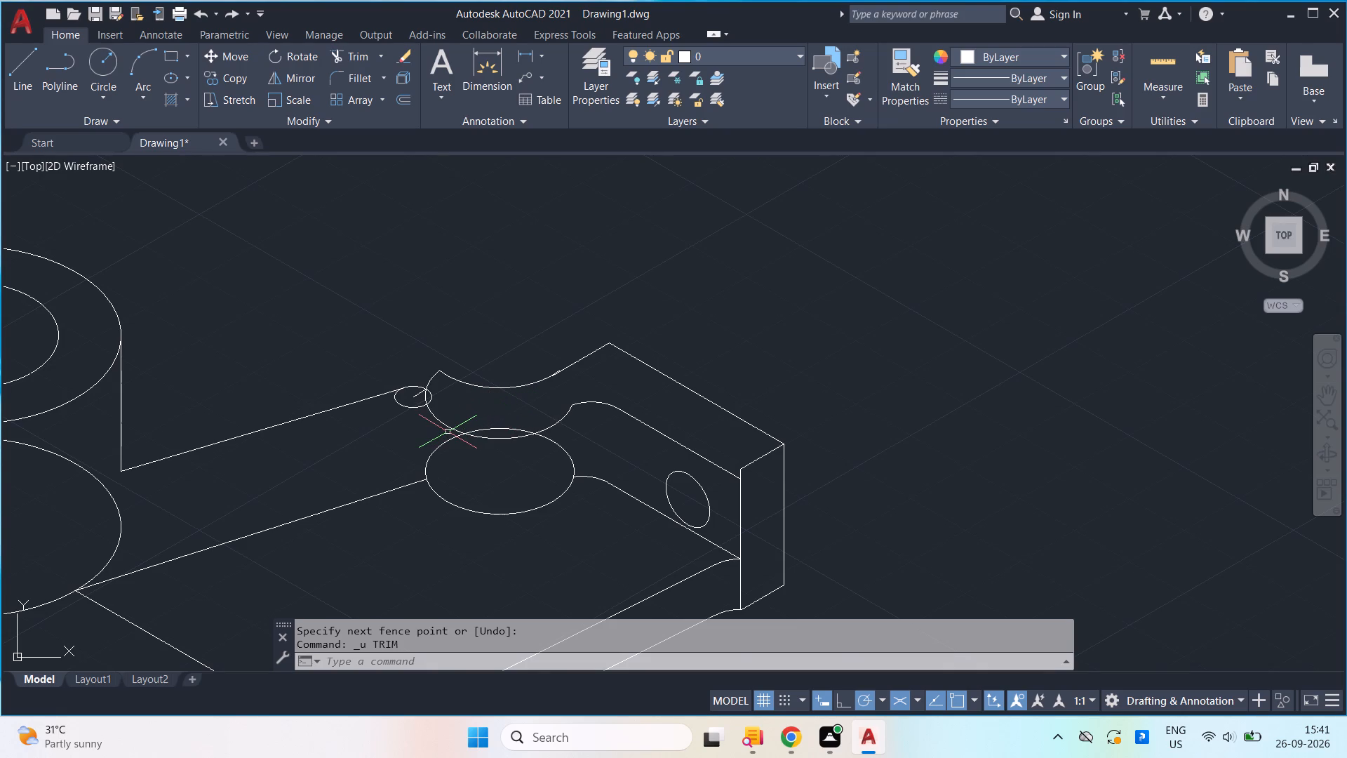
Draw a line from the outer circle of the front boss up to the arm's upper front edge, where its curve ends.
{"action": "scroll", "coordinate": [464, 437], "scroll_direction": "down", "scroll_amount": 1}
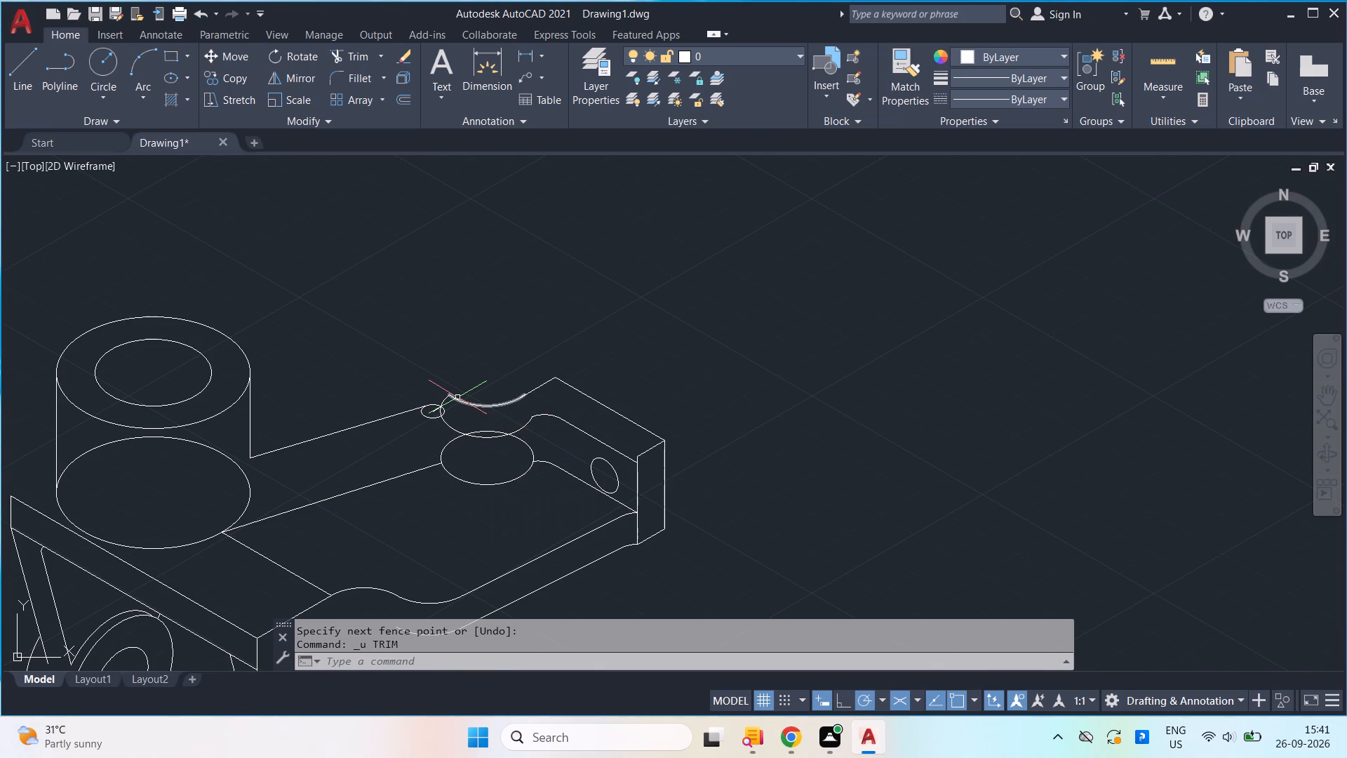
{"action": "scroll", "coordinate": [457, 397], "scroll_direction": "up", "scroll_amount": 1}
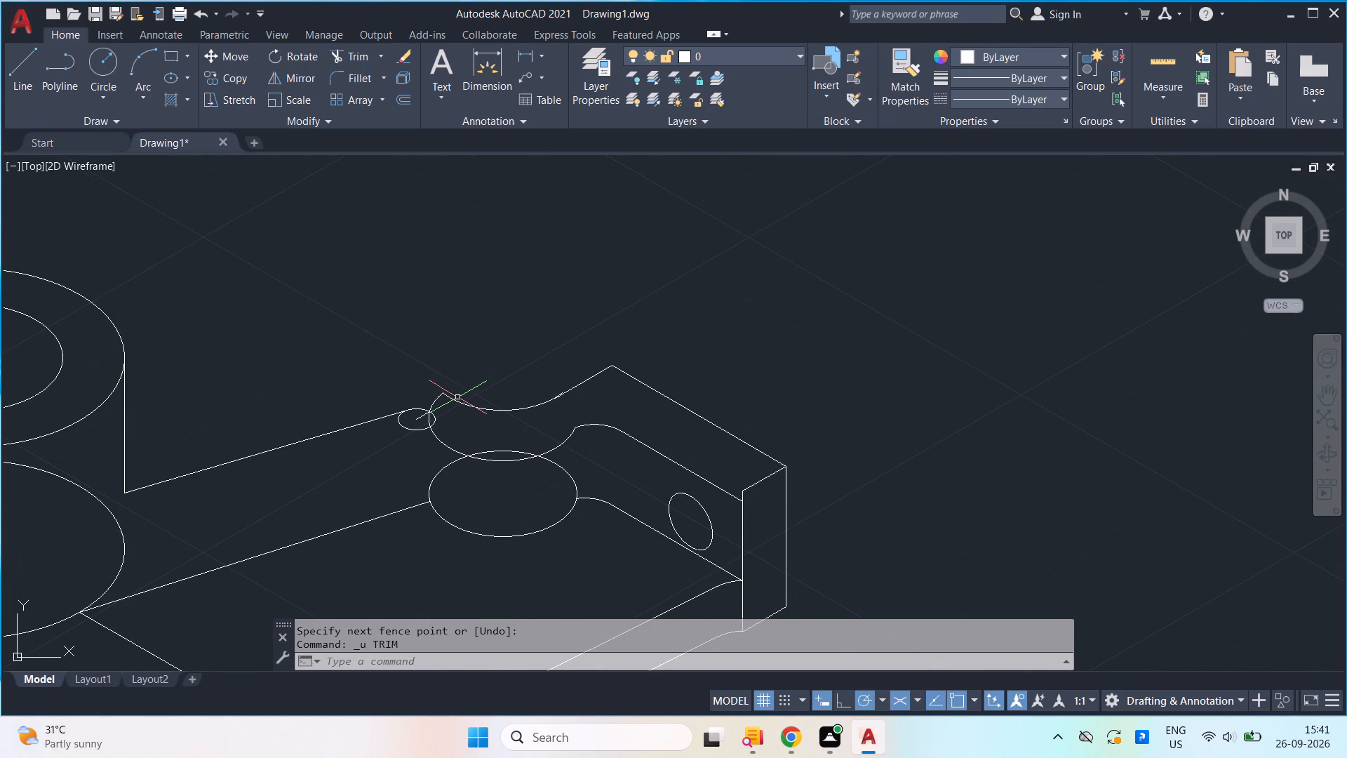
{"action": "key", "text": "l"}
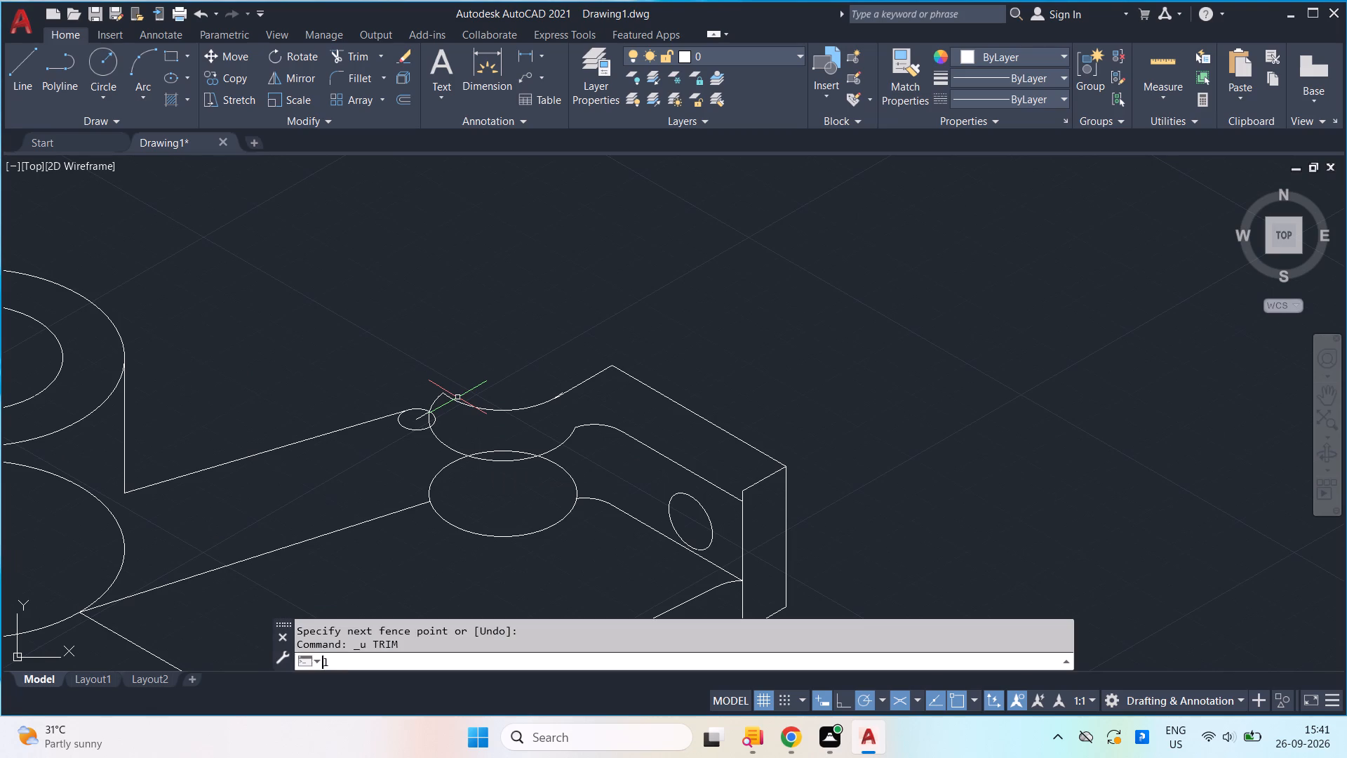
{"action": "key", "text": "Return"}
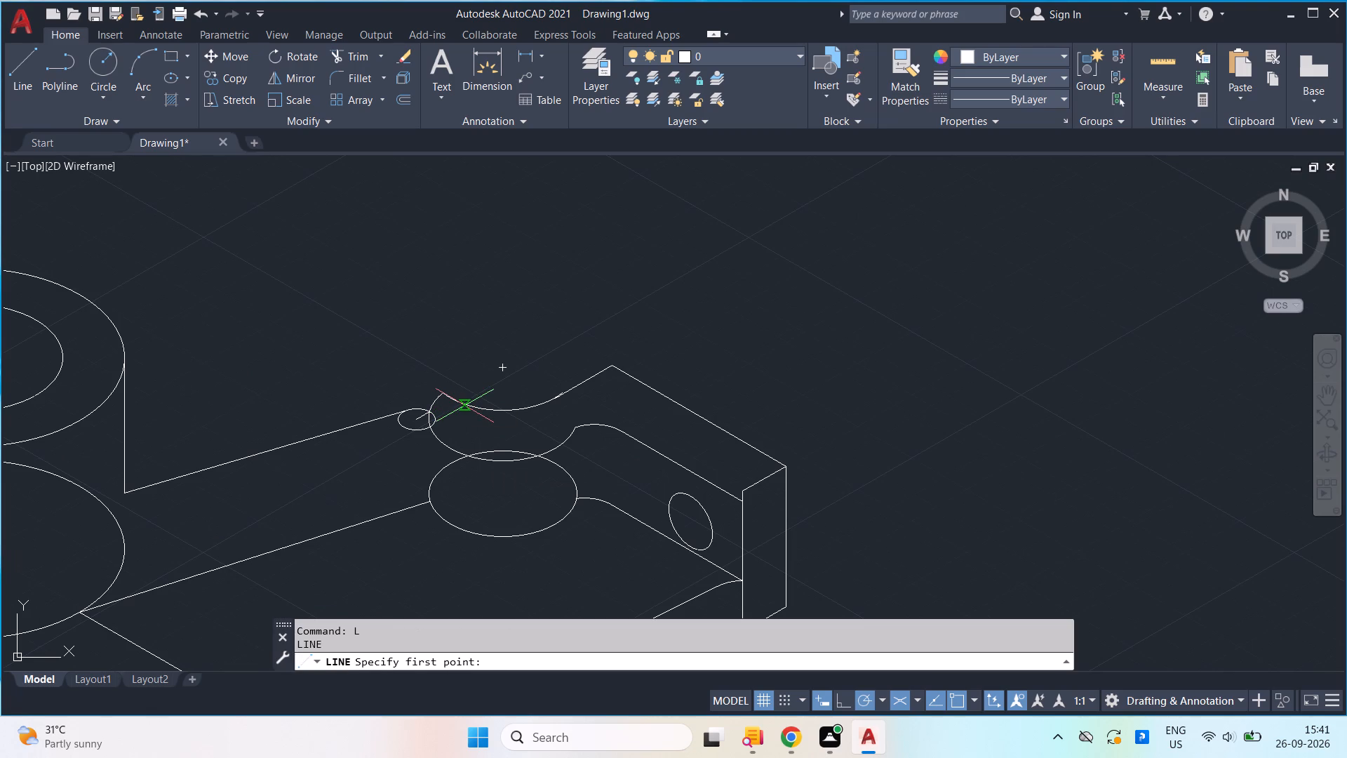
{"action": "scroll", "coordinate": [463, 414], "scroll_direction": "down", "scroll_amount": 1}
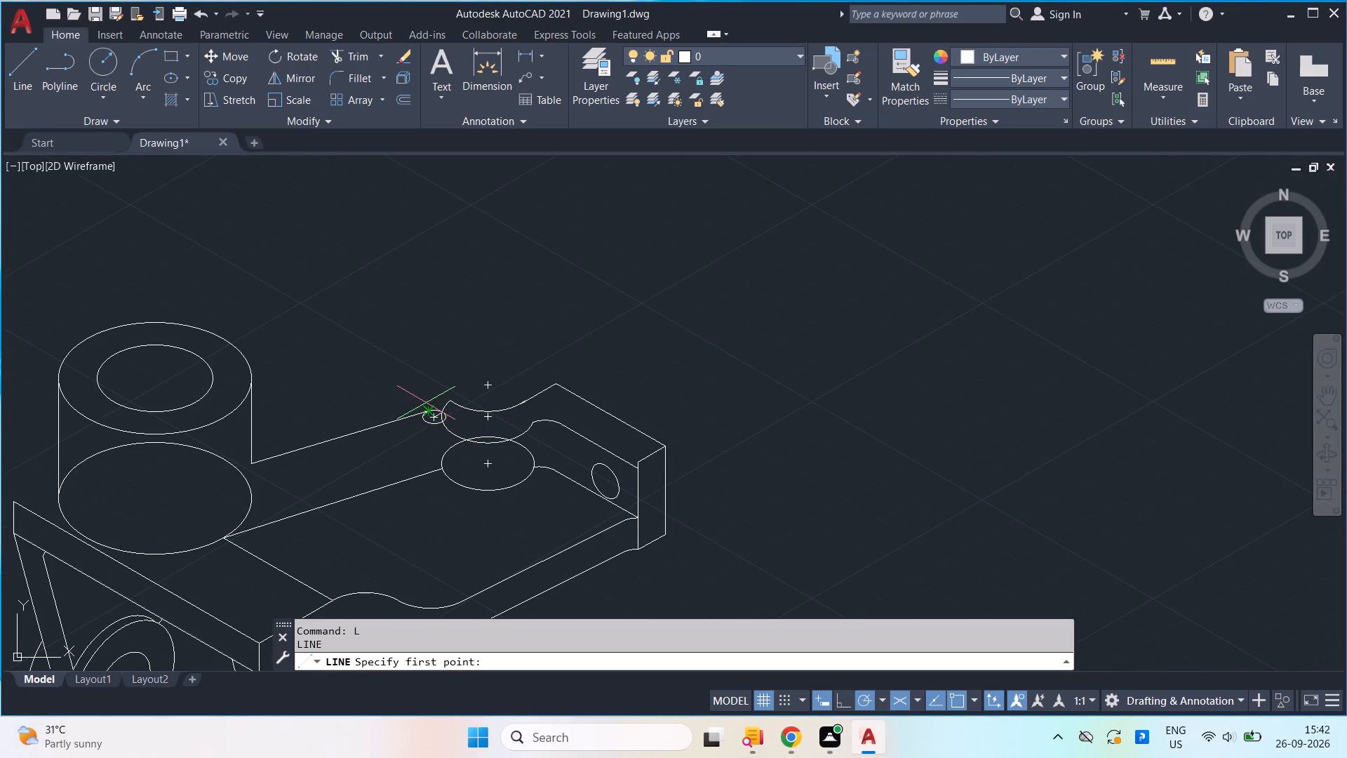
{"action": "scroll", "coordinate": [664, 456], "scroll_direction": "down", "scroll_amount": 2}
{"action": "middle_click_drag", "start_coordinate": [664, 456], "coordinate": [676, 394]}
{"action": "scroll", "coordinate": [676, 394], "scroll_direction": "up", "scroll_amount": 2}
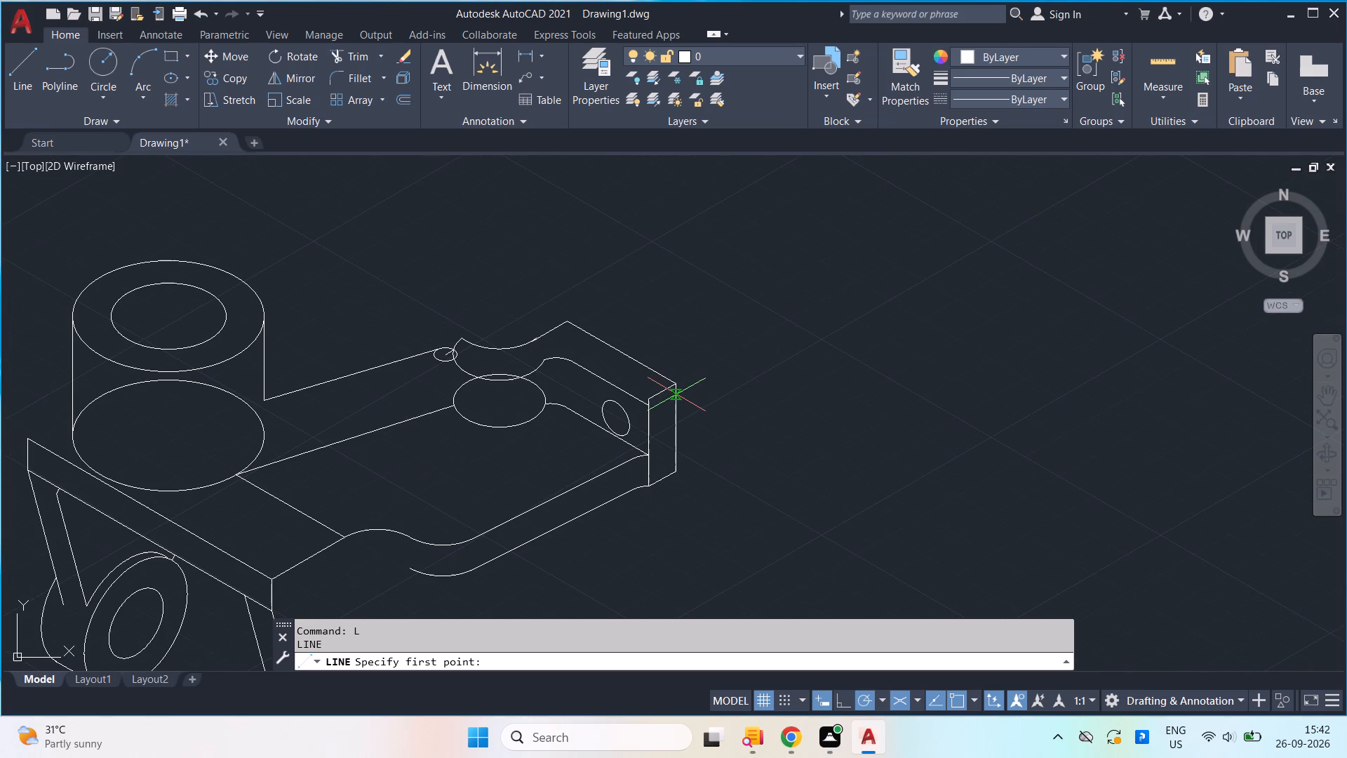
{"action": "scroll", "coordinate": [676, 394], "scroll_direction": "down", "scroll_amount": 1}
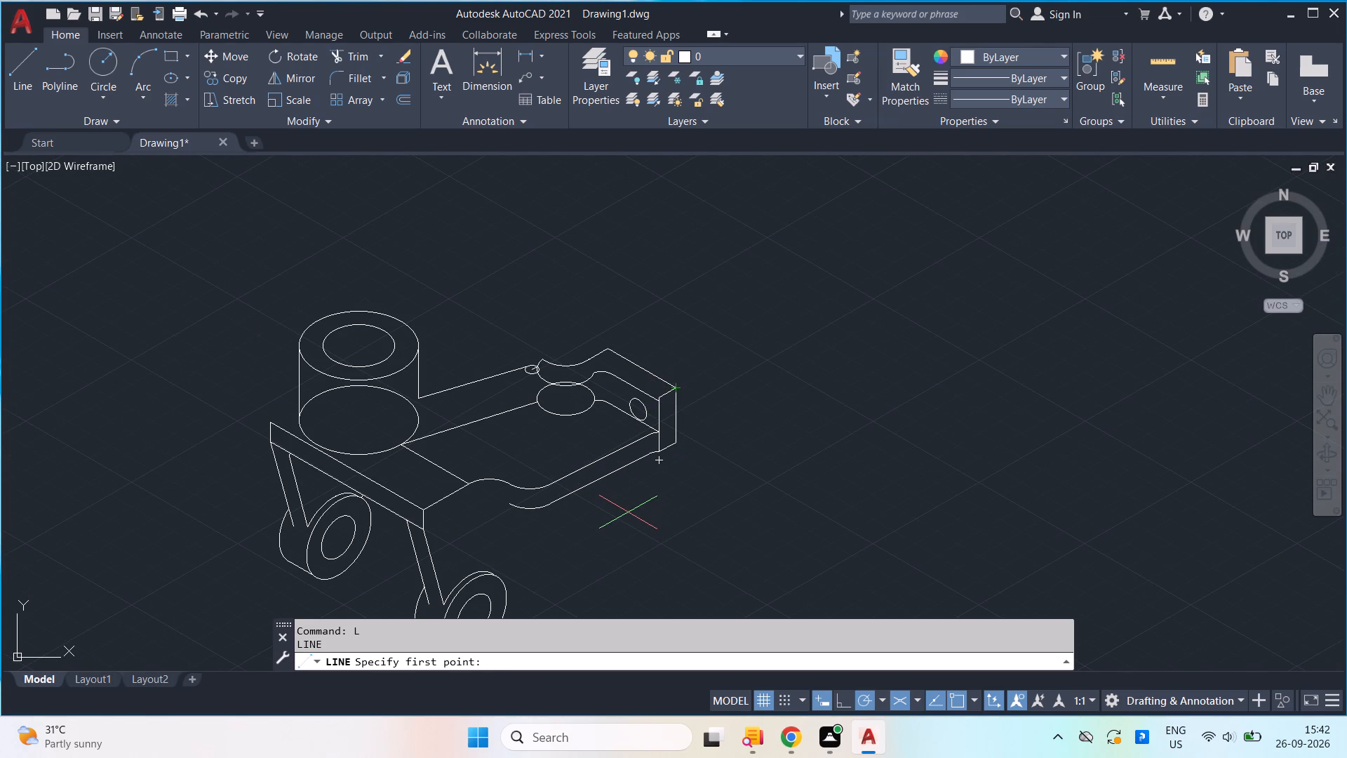
{"action": "key", "text": "l"}
{"action": "key", "text": "Return"}
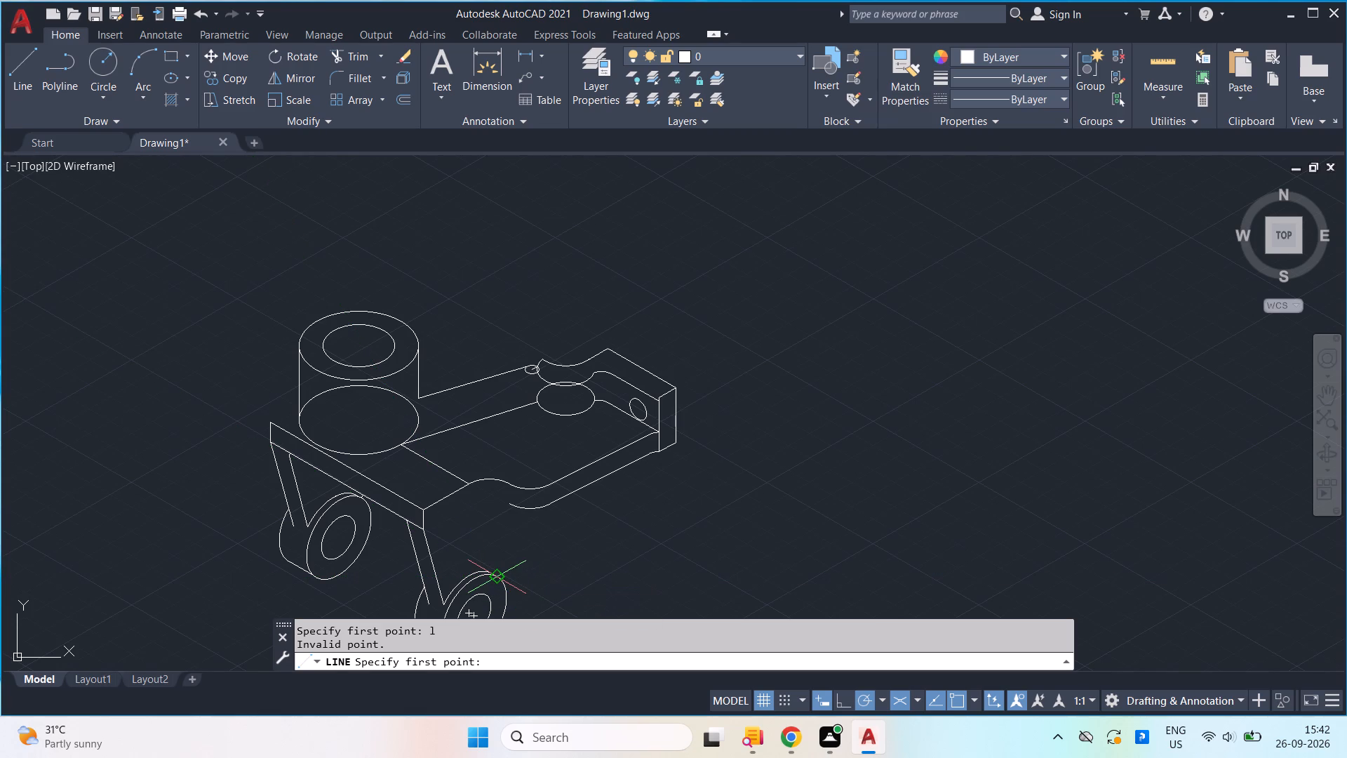
{"action": "left_click", "coordinate": [499, 576]}
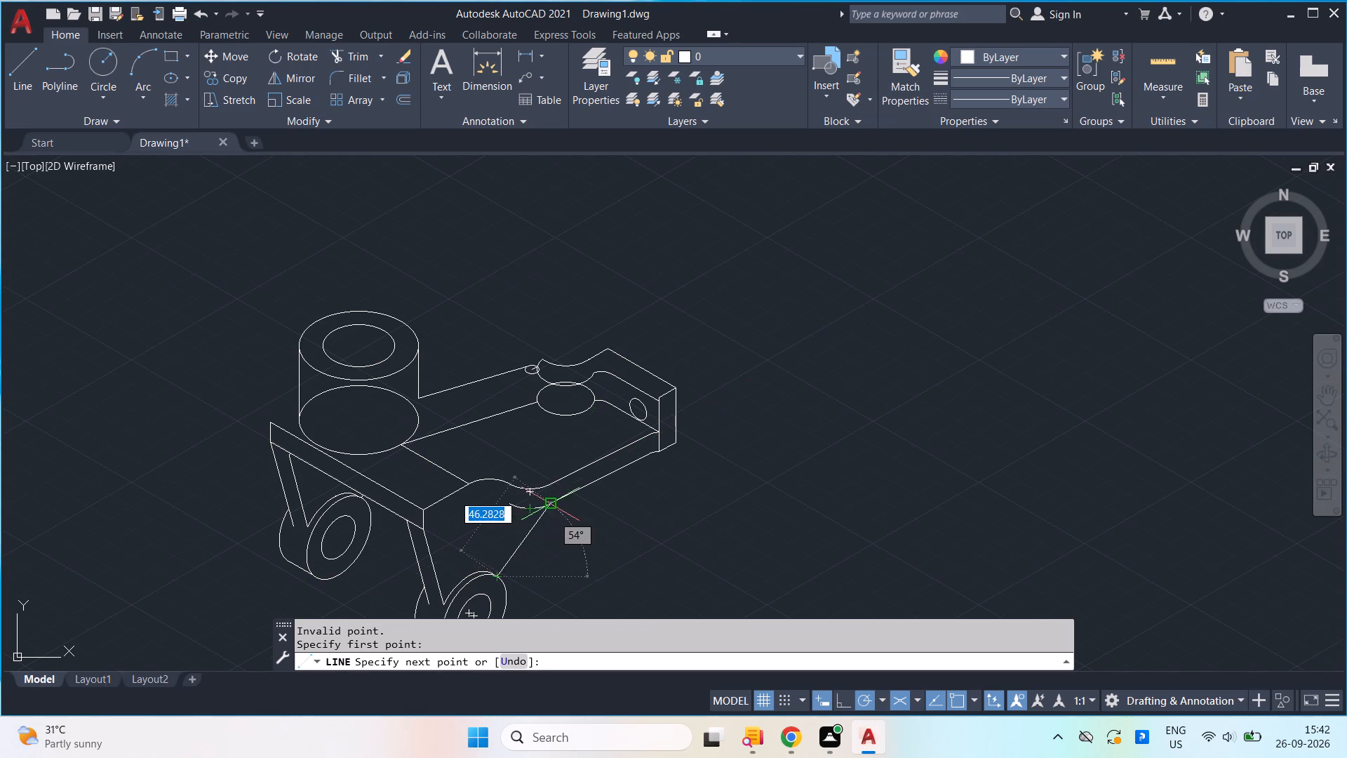
{"action": "scroll", "coordinate": [549, 492], "scroll_direction": "up", "scroll_amount": 2}
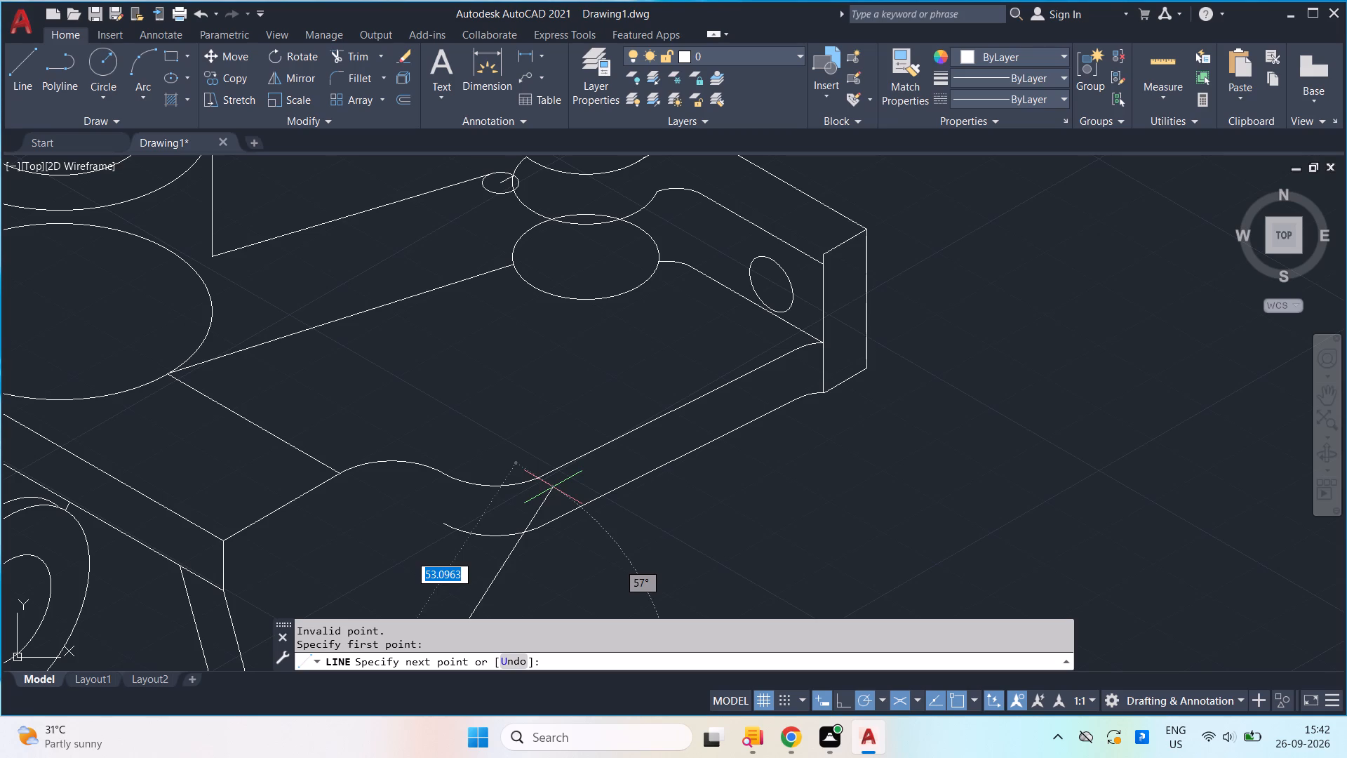
{"action": "left_click", "coordinate": [549, 487]}
{"action": "key", "text": "space"}
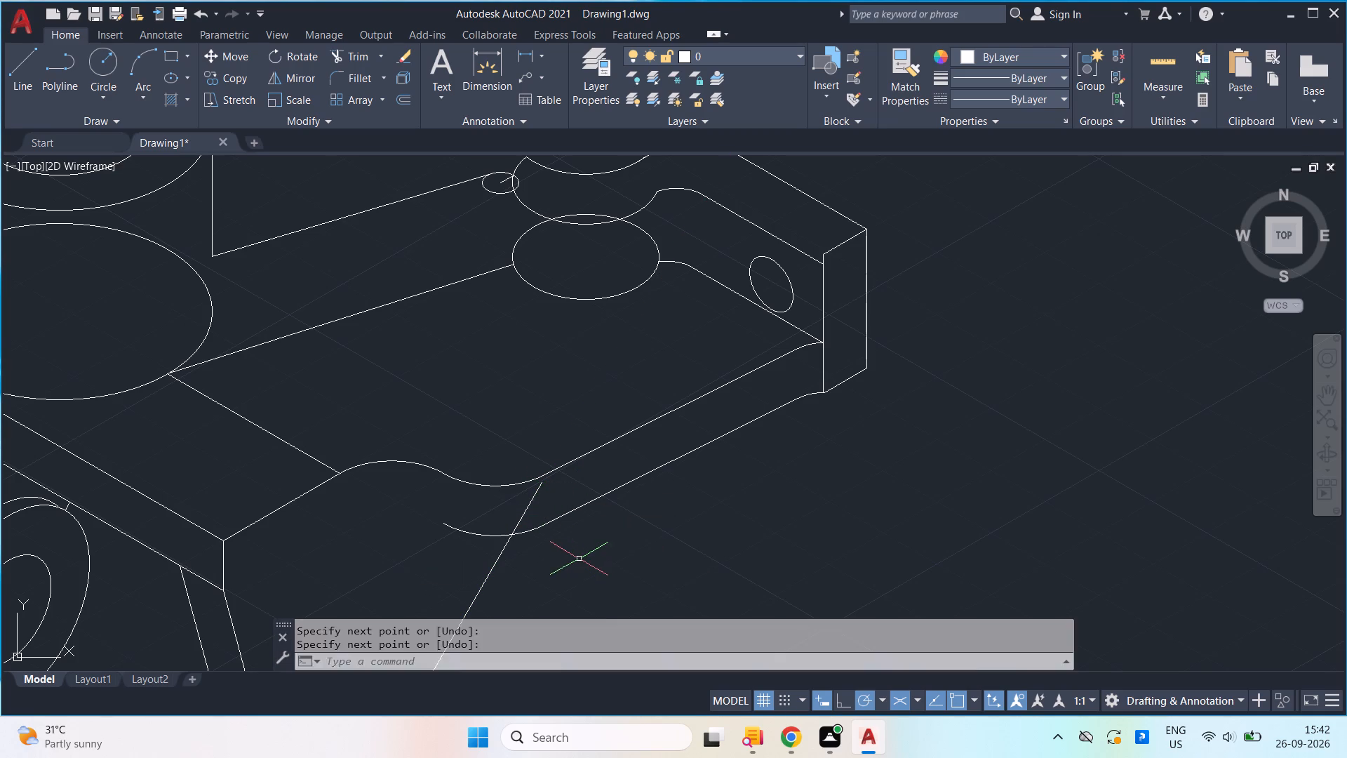
Trim the new boss line where it passes above the arm's lower curved edge.
{"action": "key", "text": "t"}
{"action": "key", "text": "r"}
{"action": "key", "text": "Return"}
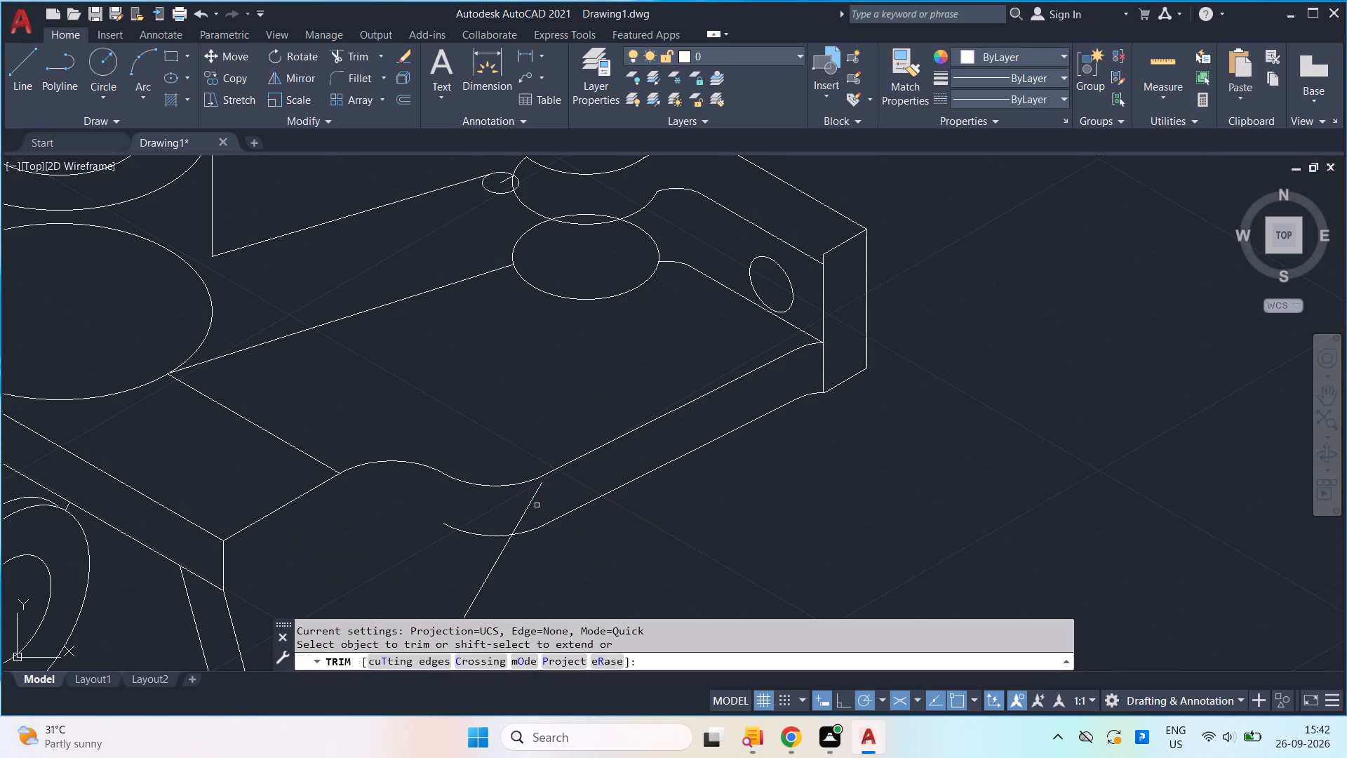
{"action": "left_click_drag", "start_coordinate": [520, 505], "coordinate": [542, 514]}
{"action": "key", "text": "Escape"}
Copy the short straight top edge of the end bracket 70 units along the 150° isometric direction.
{"action": "scroll", "coordinate": [545, 517], "scroll_direction": "down", "scroll_amount": 2}
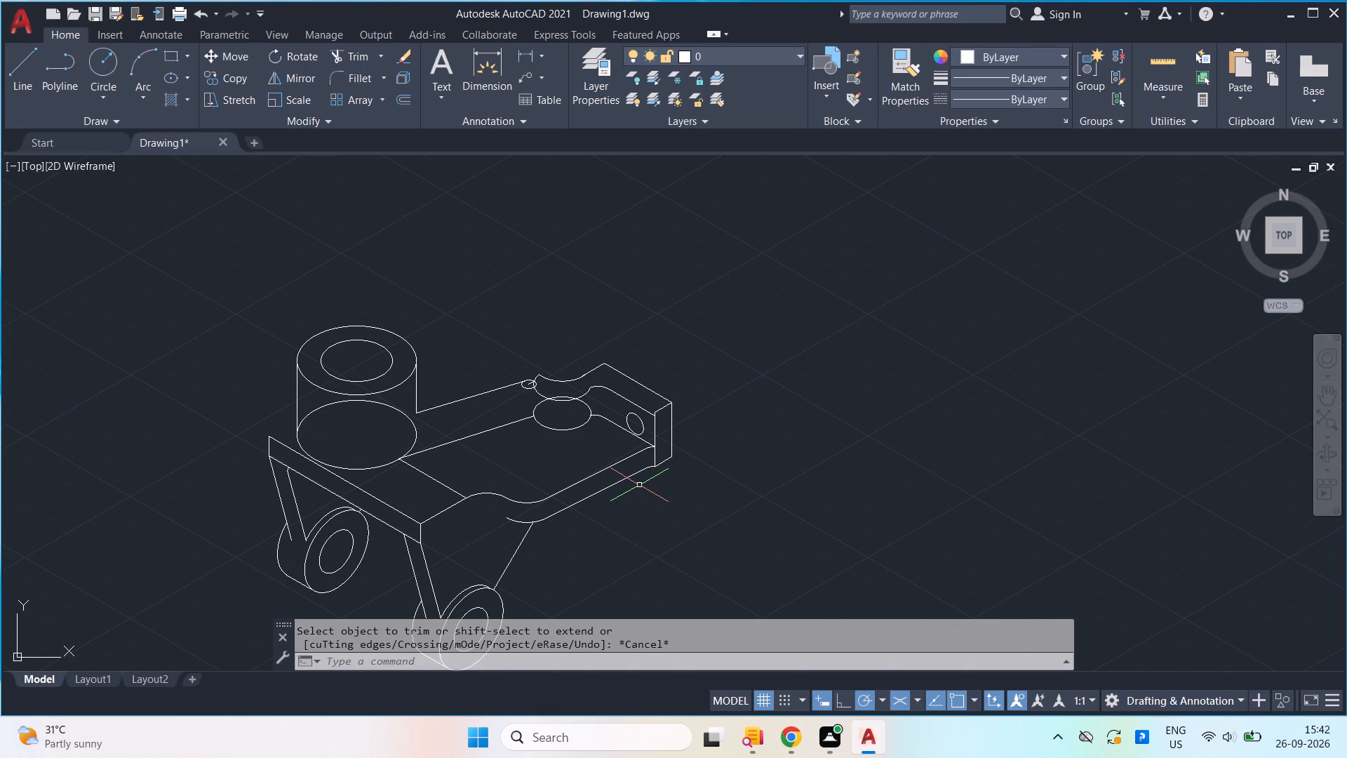
{"action": "scroll", "coordinate": [623, 351], "scroll_direction": "up", "scroll_amount": 2}
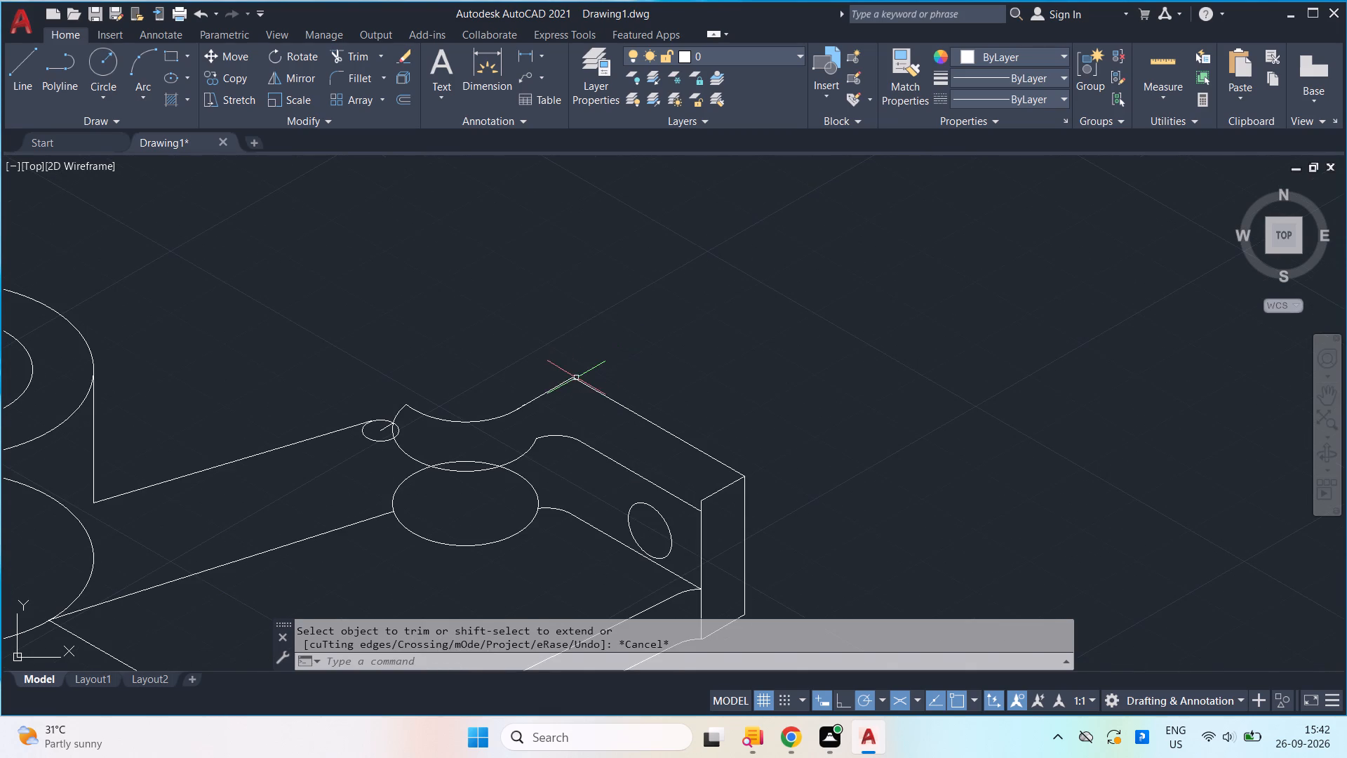
{"action": "left_click", "coordinate": [551, 390]}
{"action": "type", "text": "co"}
{"action": "key", "text": "Return"}
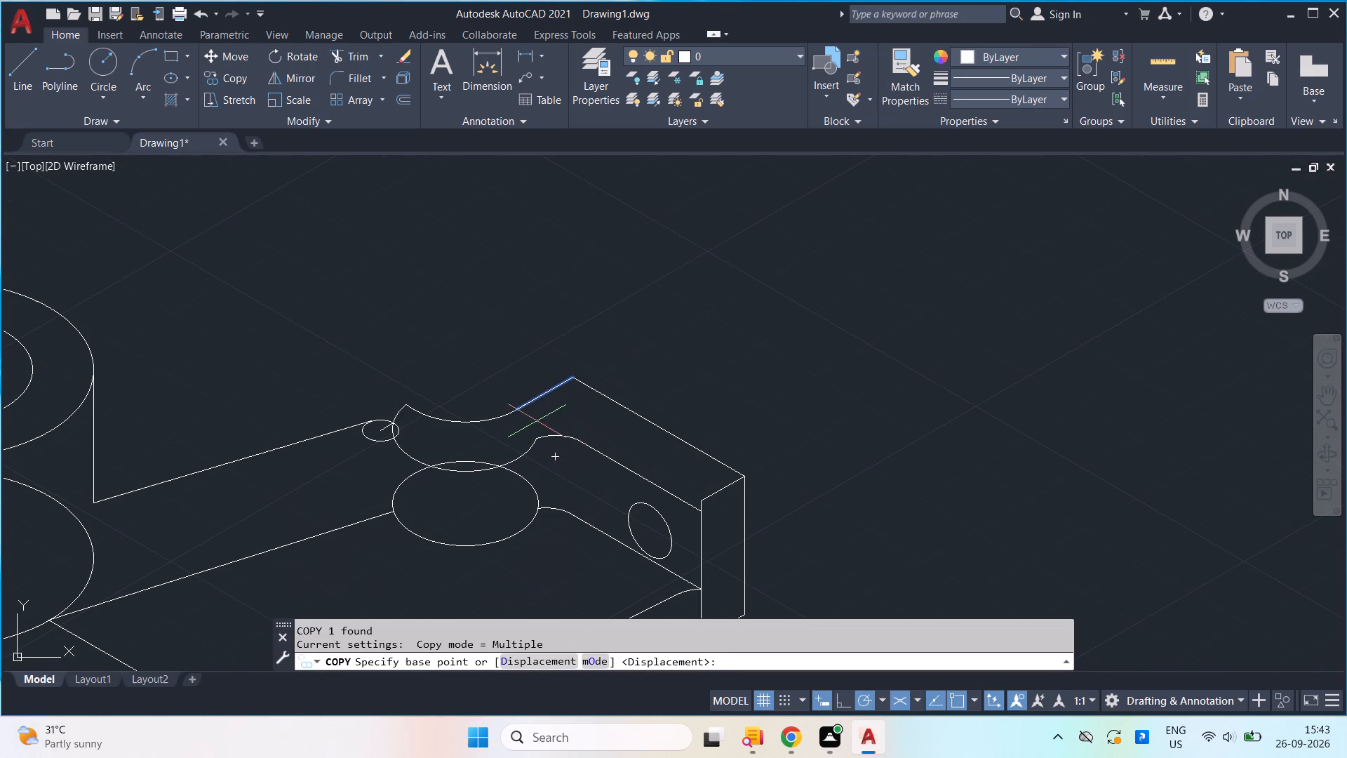
{"action": "left_click", "coordinate": [530, 398]}
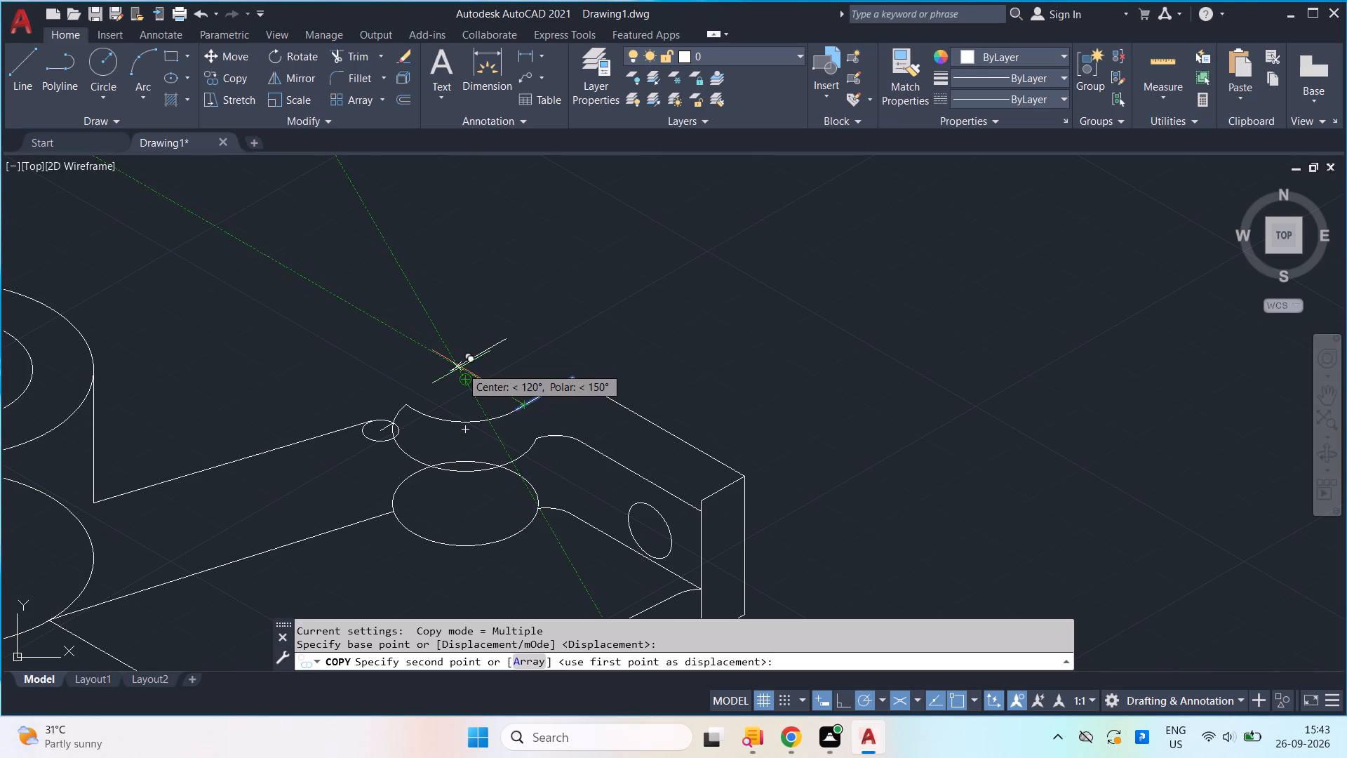
{"action": "type", "text": "70"}
{"action": "key", "text": "Return"}
{"action": "key", "text": "Return"}
Draw a line from the left tip of the bracket's concave top arc along the 150° direction, past the copied edge.
{"action": "scroll", "coordinate": [461, 367], "scroll_direction": "down", "scroll_amount": 1}
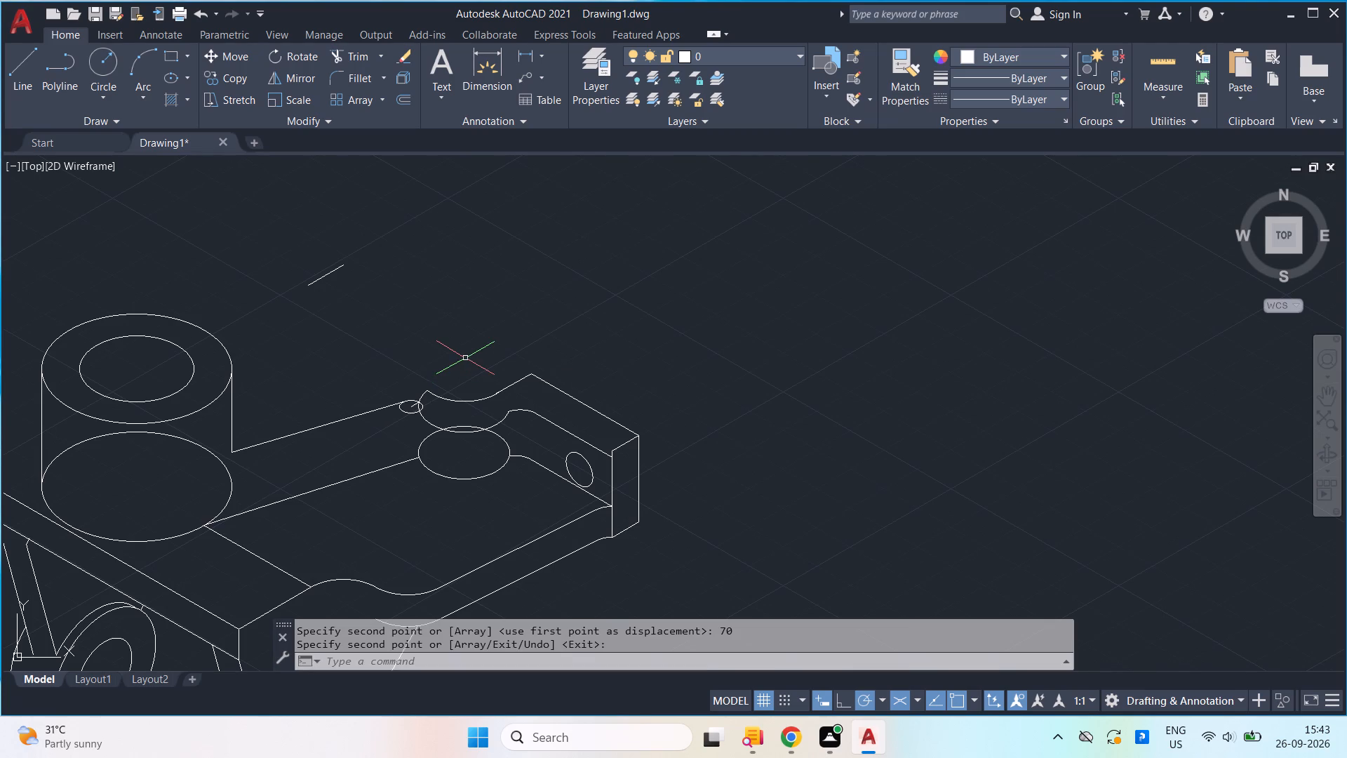
{"action": "key", "text": "l"}
{"action": "key", "text": "Return"}
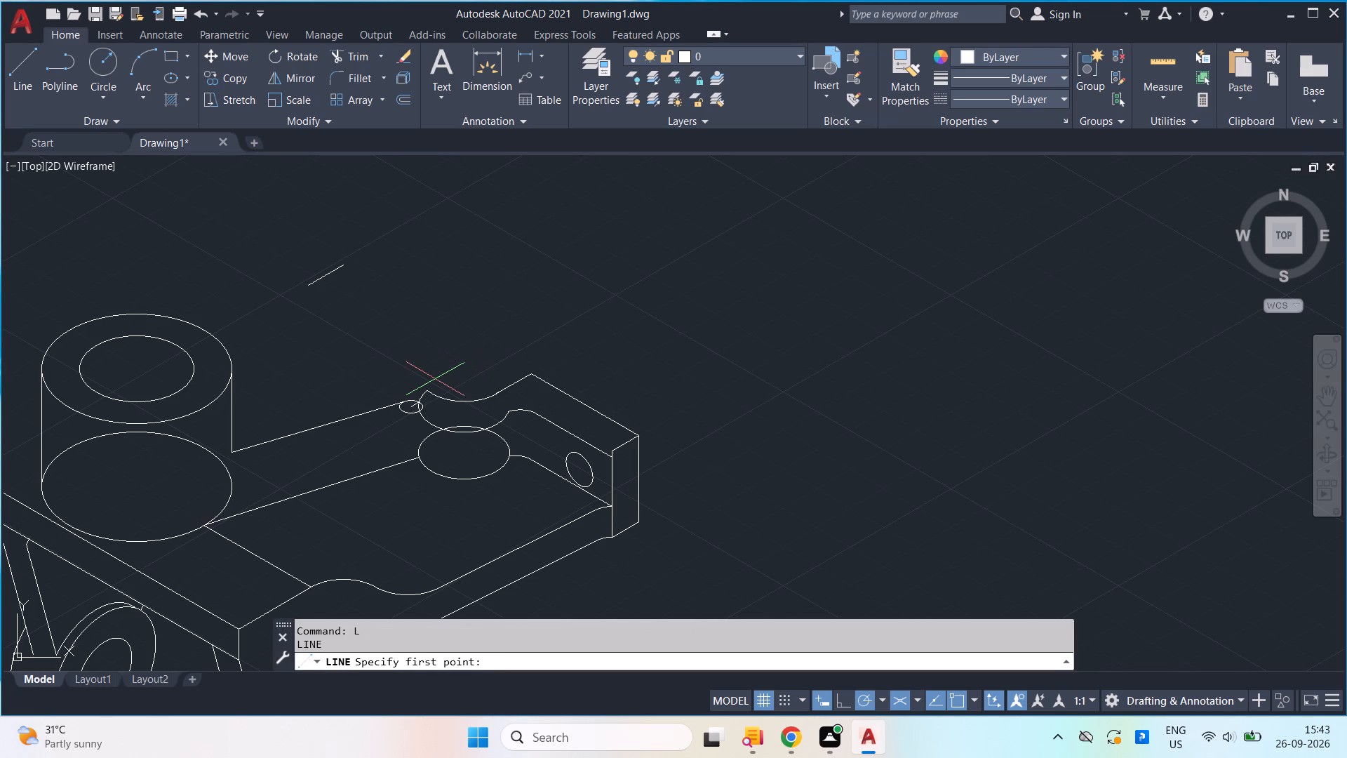
{"action": "scroll", "coordinate": [431, 382], "scroll_direction": "up", "scroll_amount": 2}
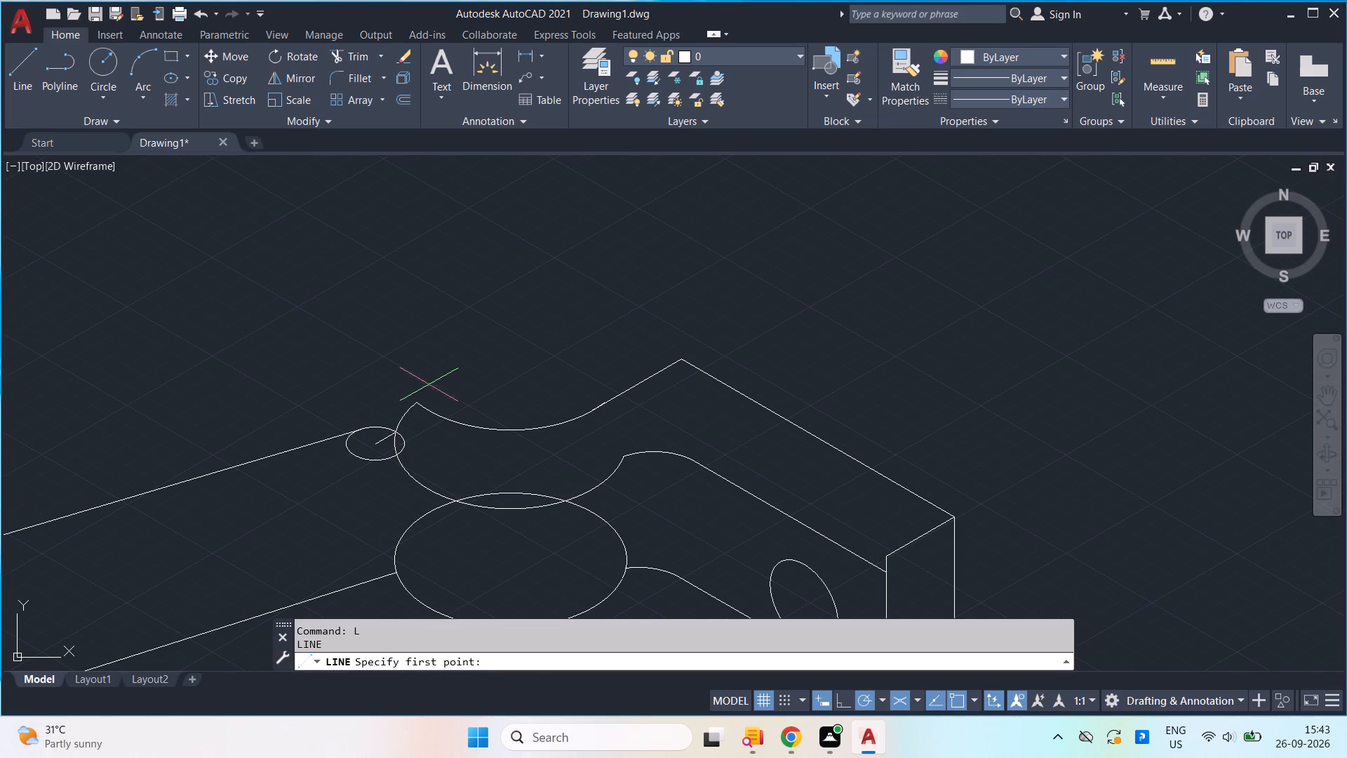
{"action": "left_click", "coordinate": [415, 404]}
{"action": "scroll", "coordinate": [337, 345], "scroll_direction": "down", "scroll_amount": 2}
{"action": "middle_click_drag", "start_coordinate": [337, 347], "coordinate": [351, 367]}
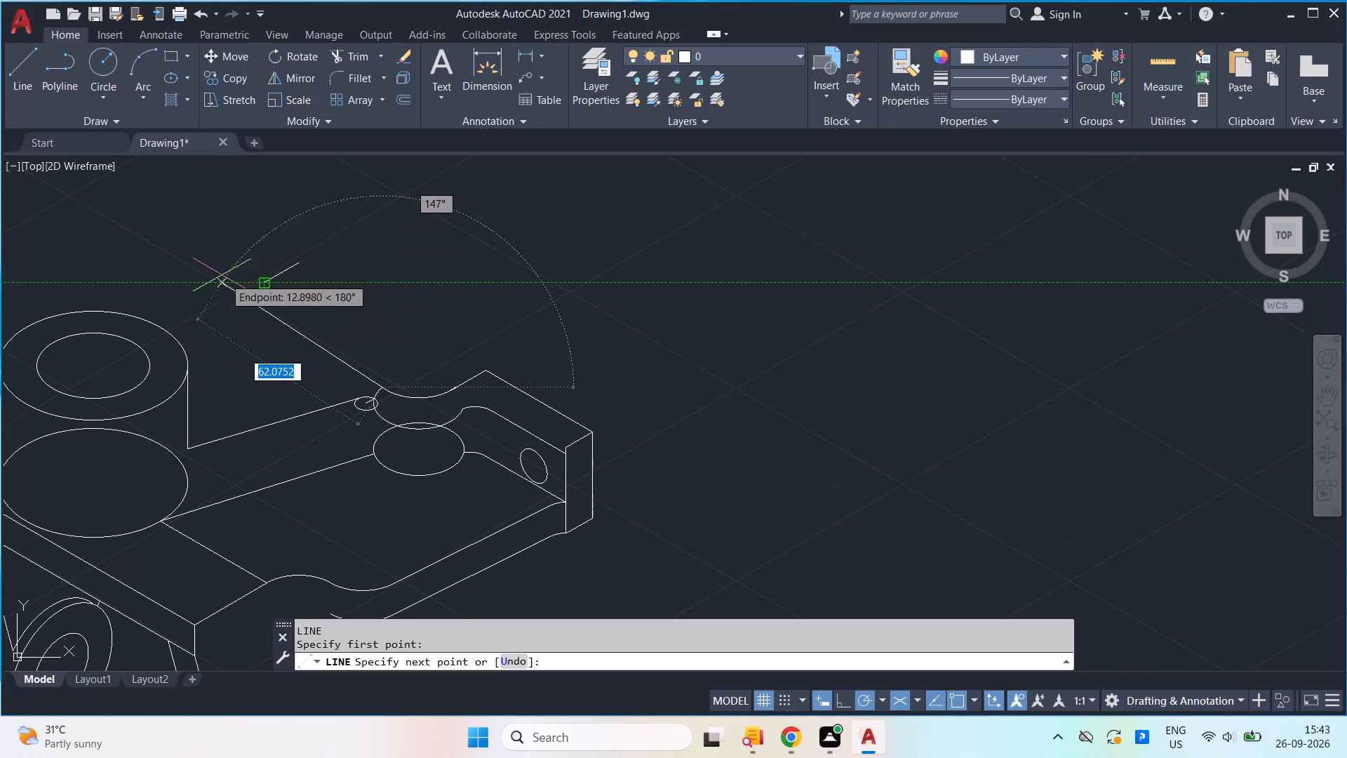
{"action": "left_click", "coordinate": [191, 269]}
{"action": "key", "text": "space"}
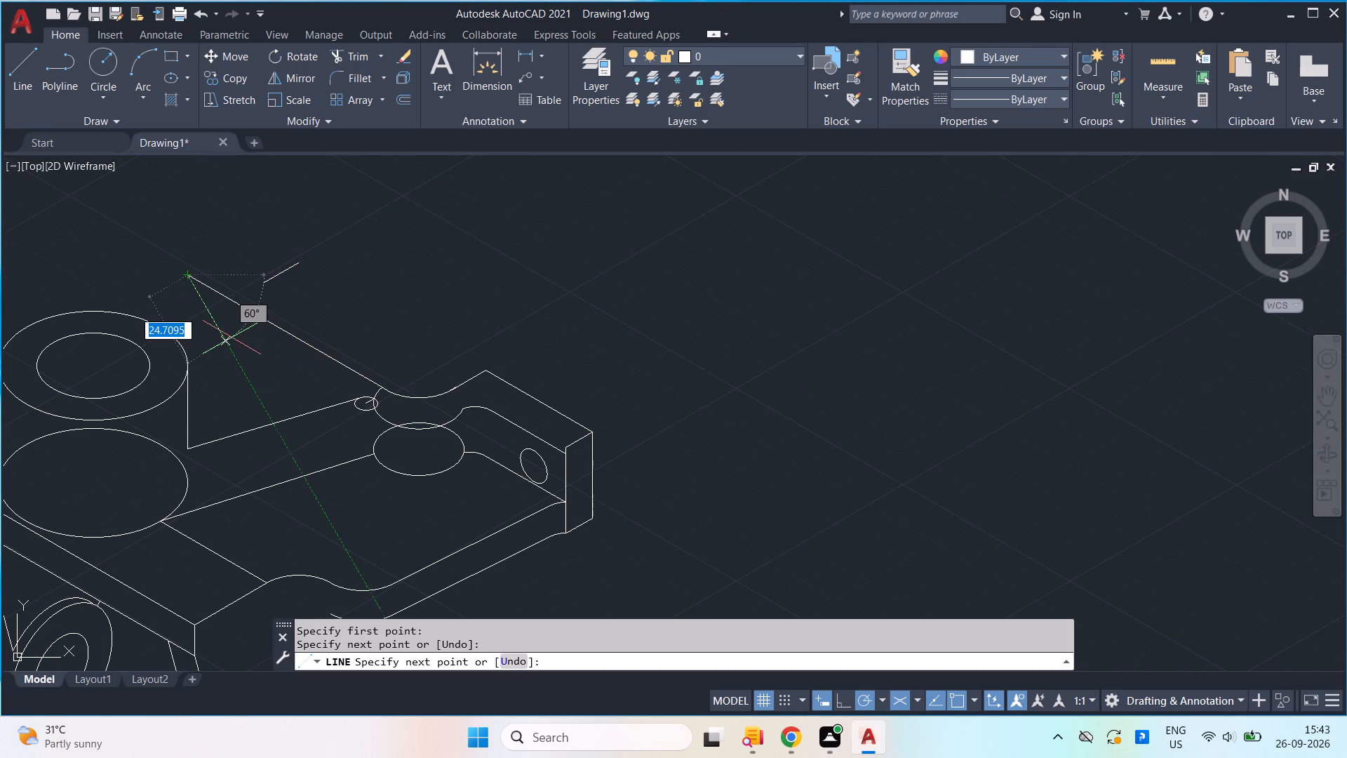
Extend the lower end of the copied short edge to the new long line.
{"action": "key", "text": "e"}
{"action": "key", "text": "x"}
{"action": "key", "text": "Return"}
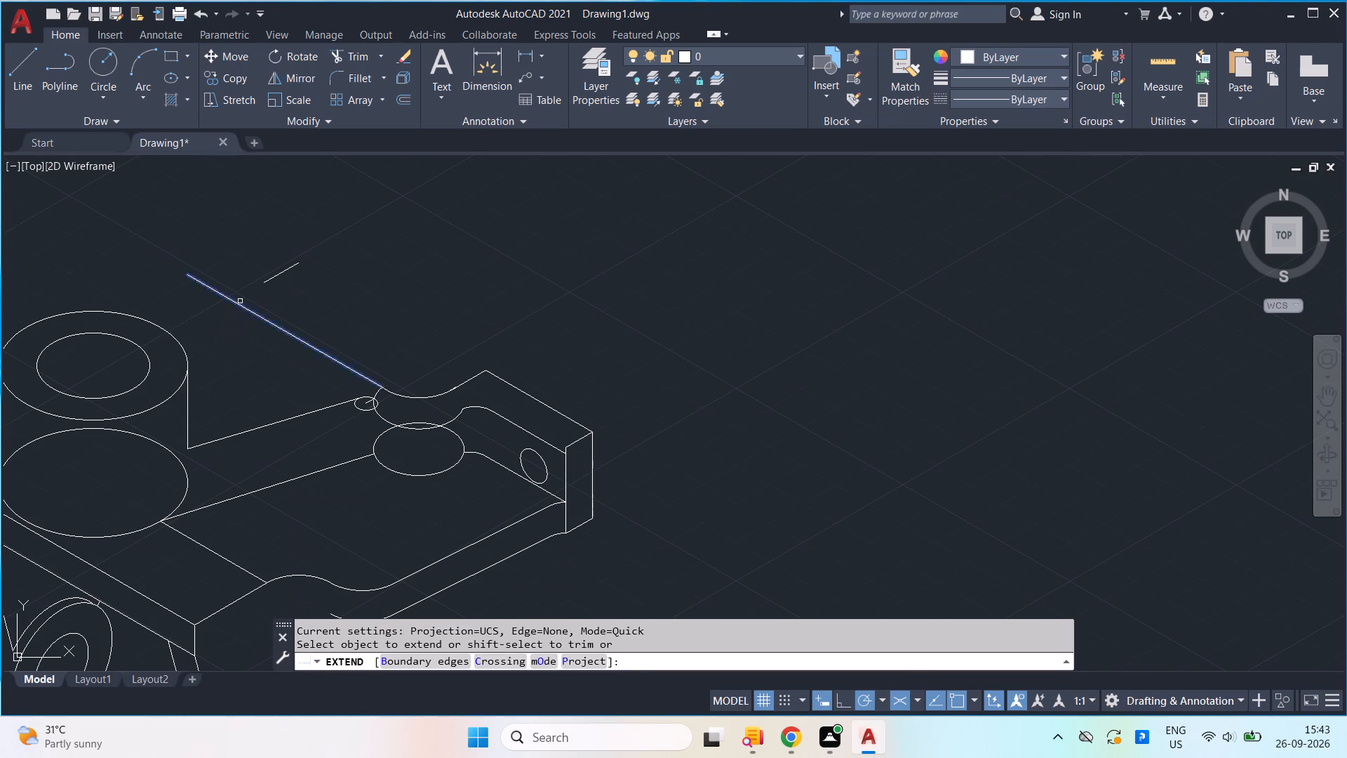
{"action": "left_click", "coordinate": [265, 282]}
{"action": "key", "text": "Escape"}
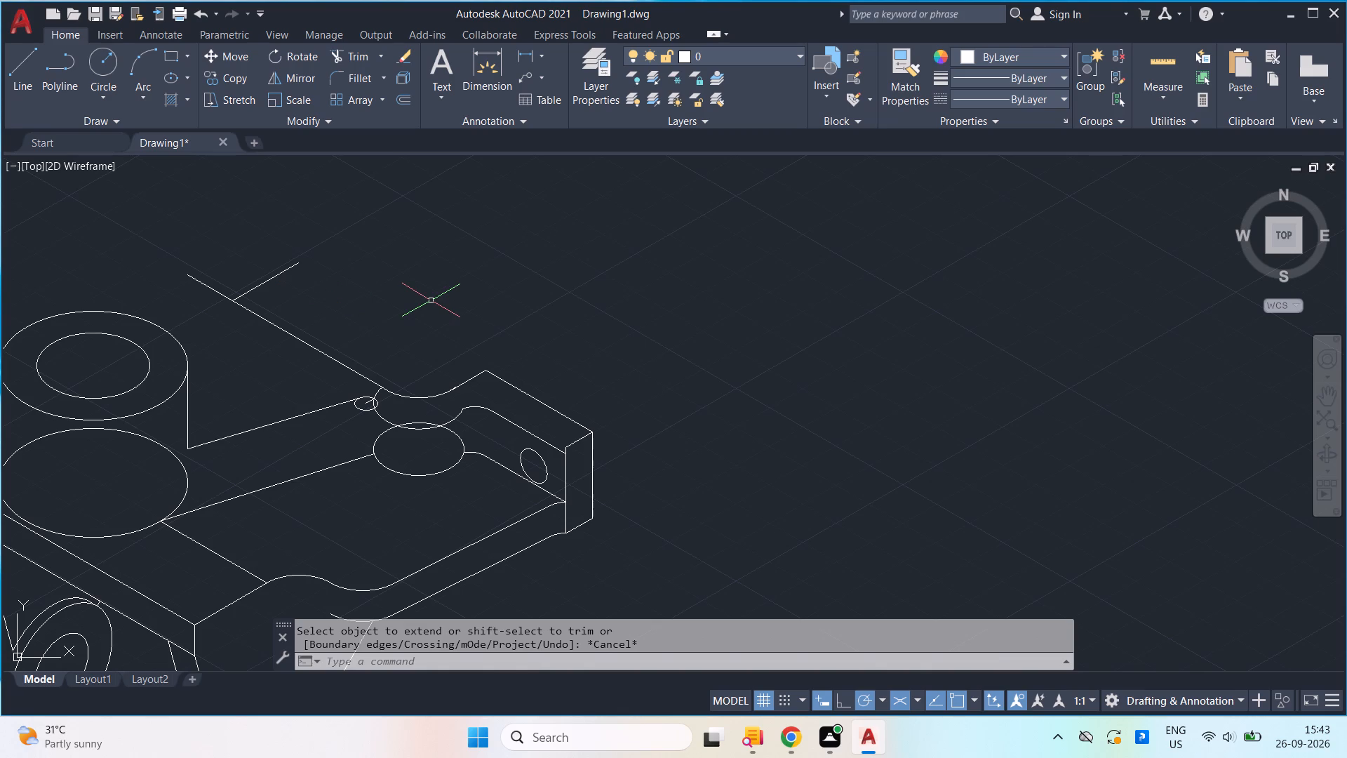
Draw a line chain from the copied edge's upper end: 40 at 150°, 10 at 210°, about 18 at 330°, and a return segment along 210°.
{"action": "key", "text": "l"}
{"action": "key", "text": "Return"}
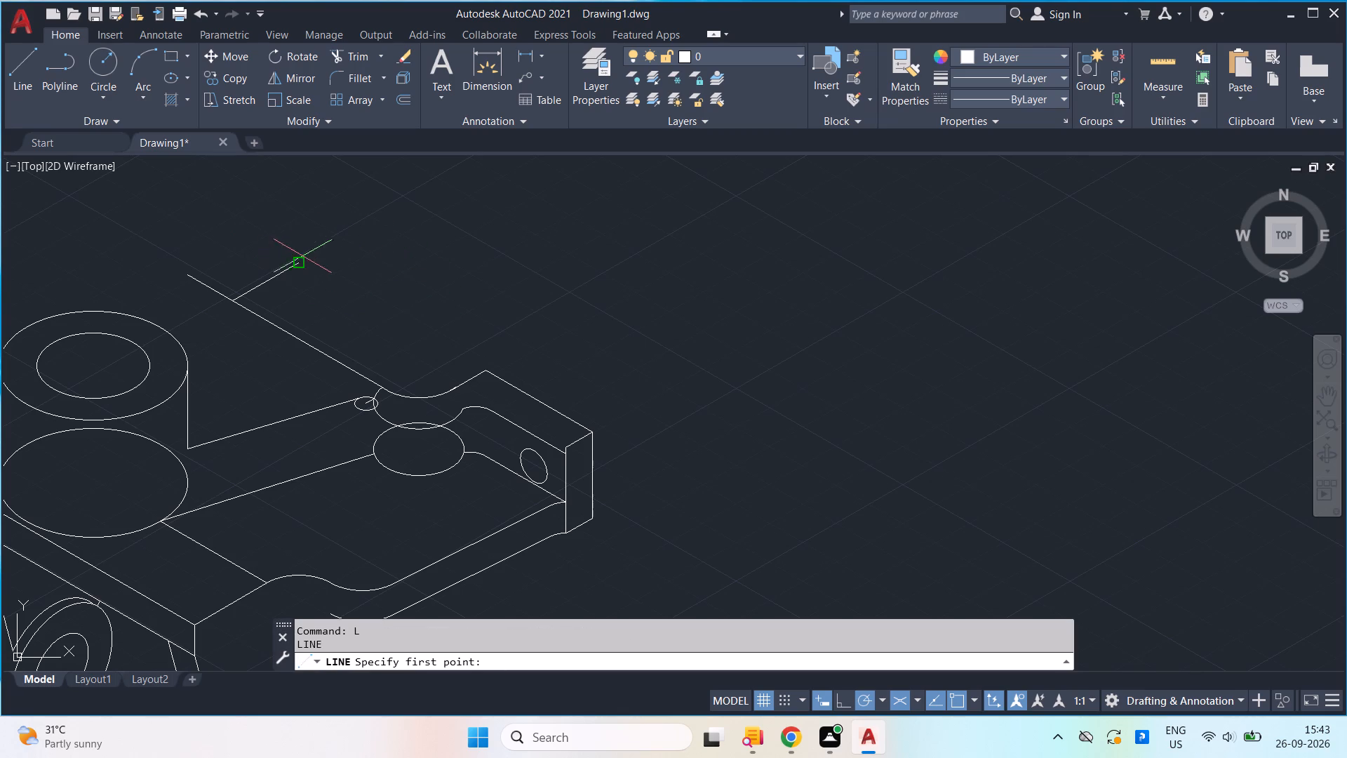
{"action": "left_click", "coordinate": [300, 260]}
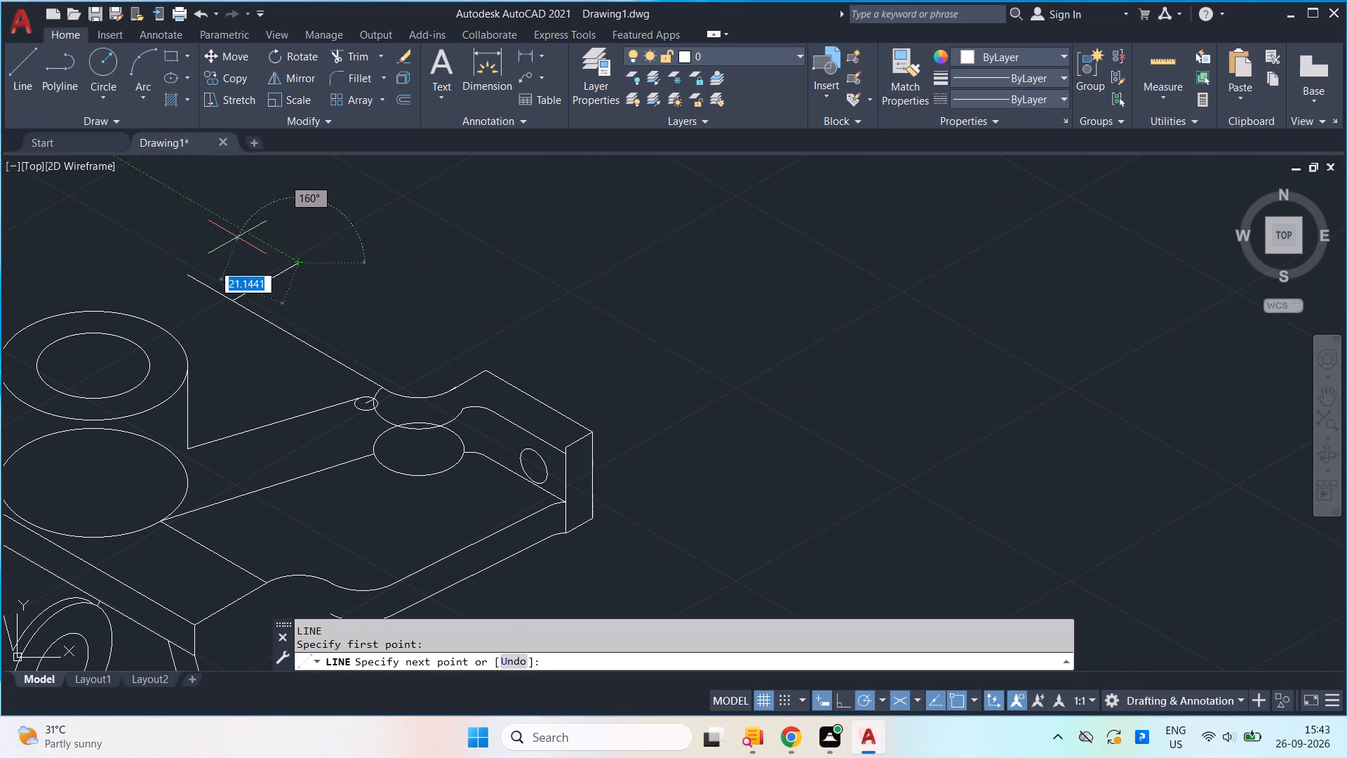
{"action": "type", "text": "40"}
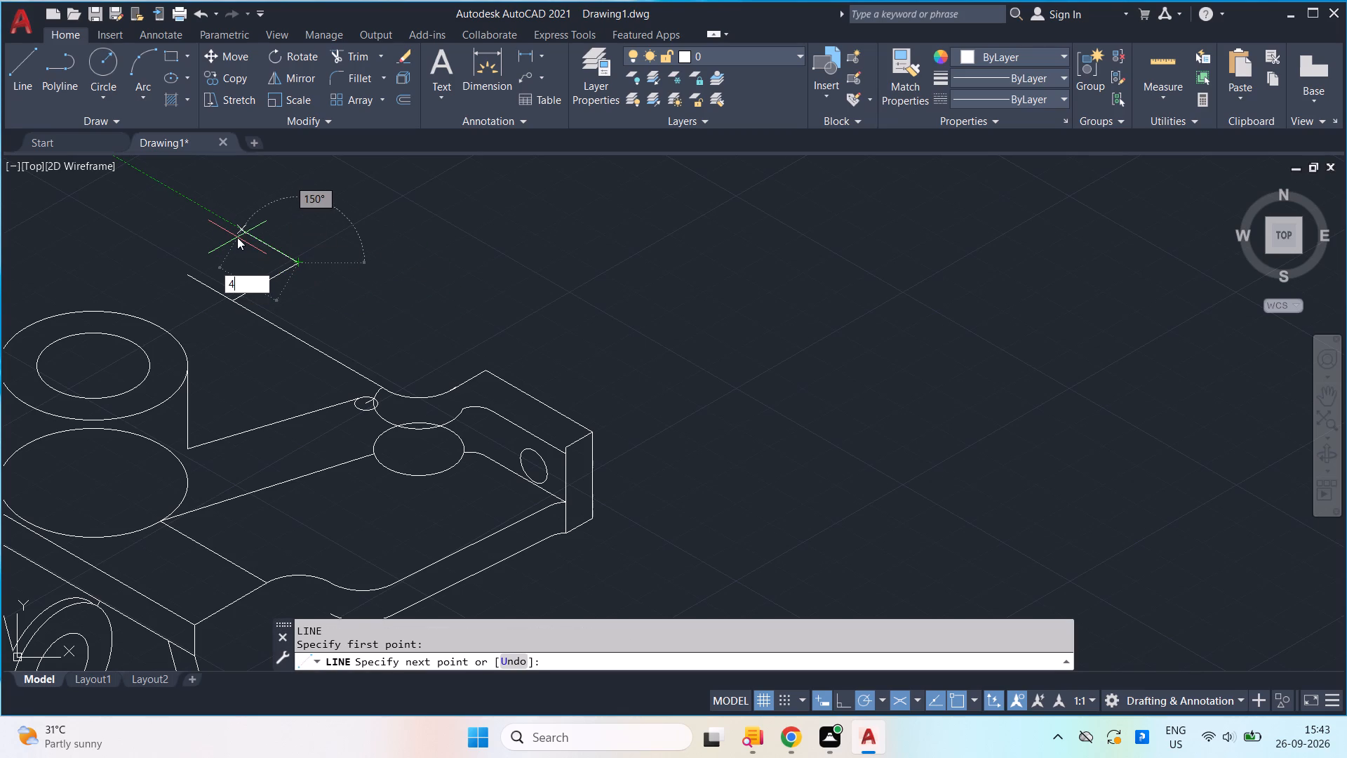
{"action": "key", "text": "Return"}
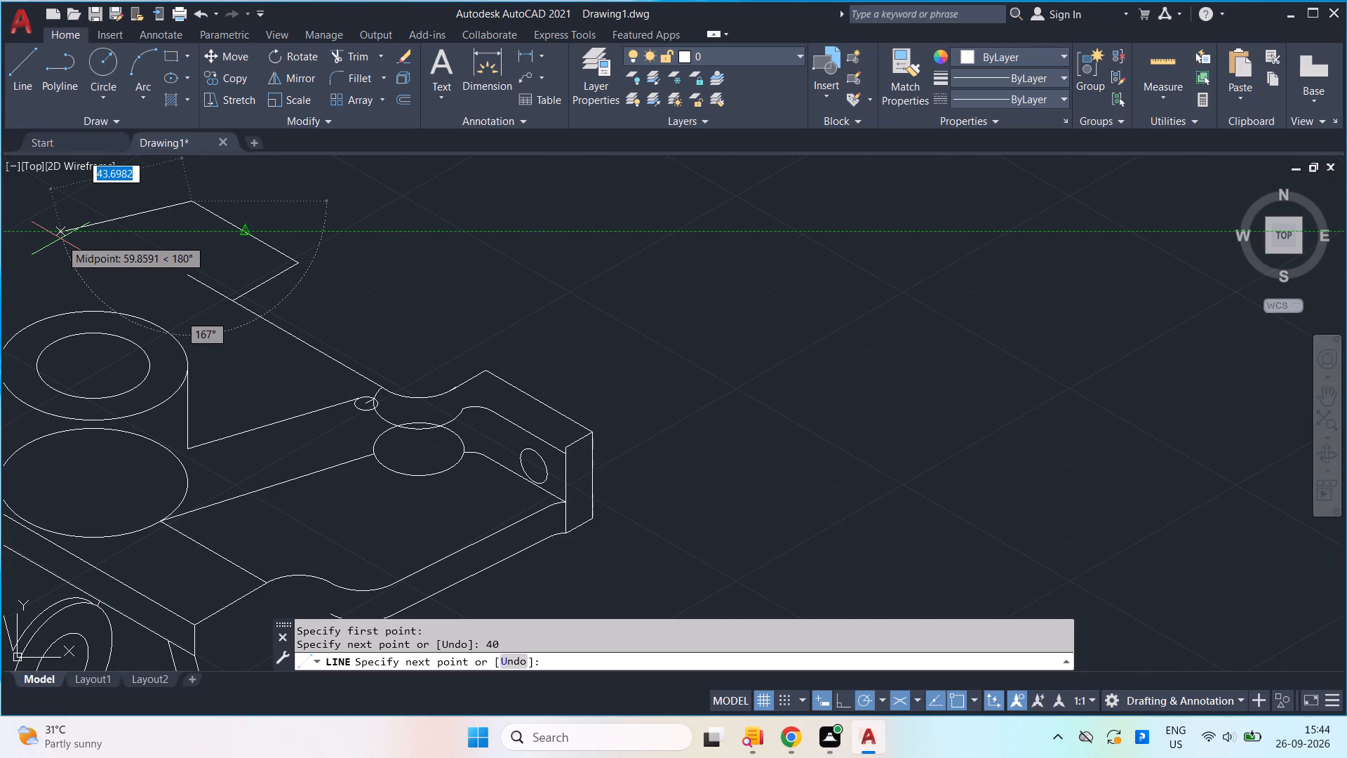
{"action": "middle_click_drag", "start_coordinate": [60, 239], "coordinate": [133, 330]}
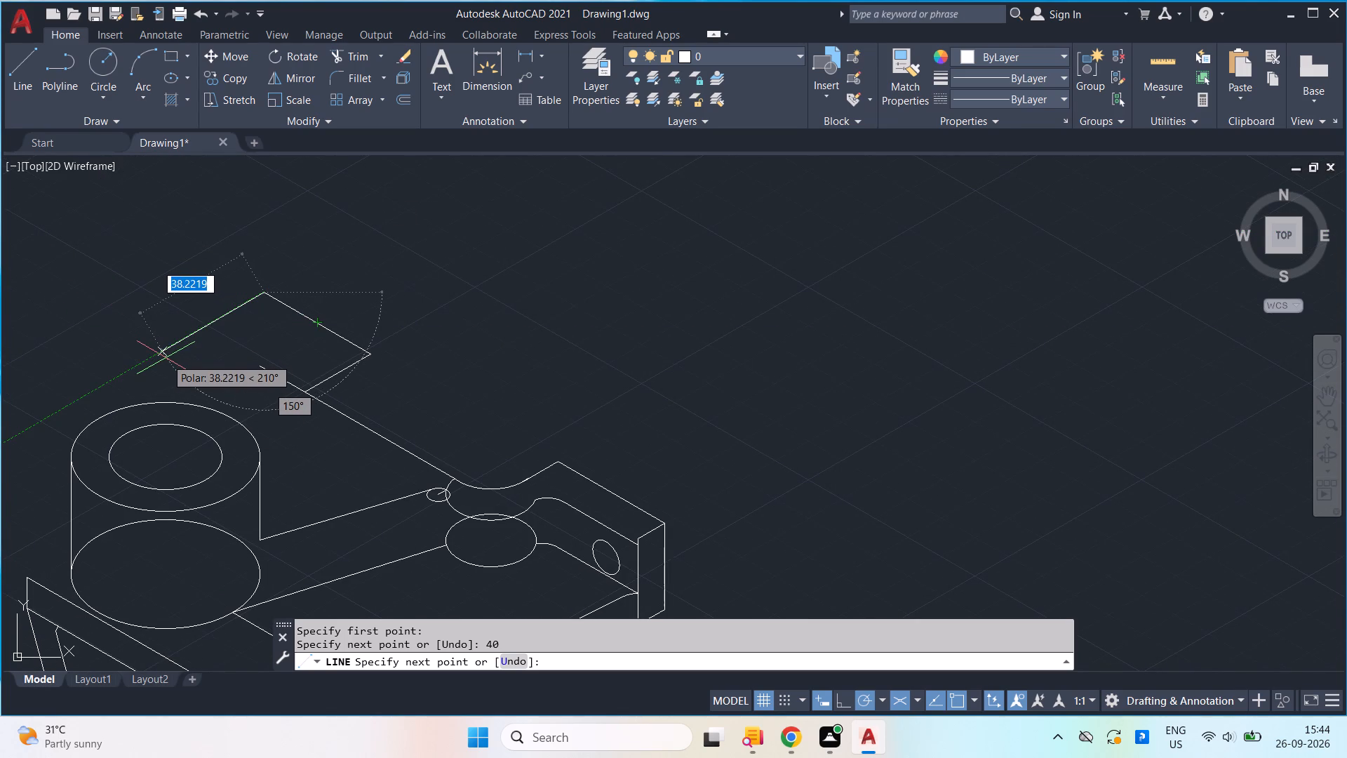
{"action": "type", "text": "10"}
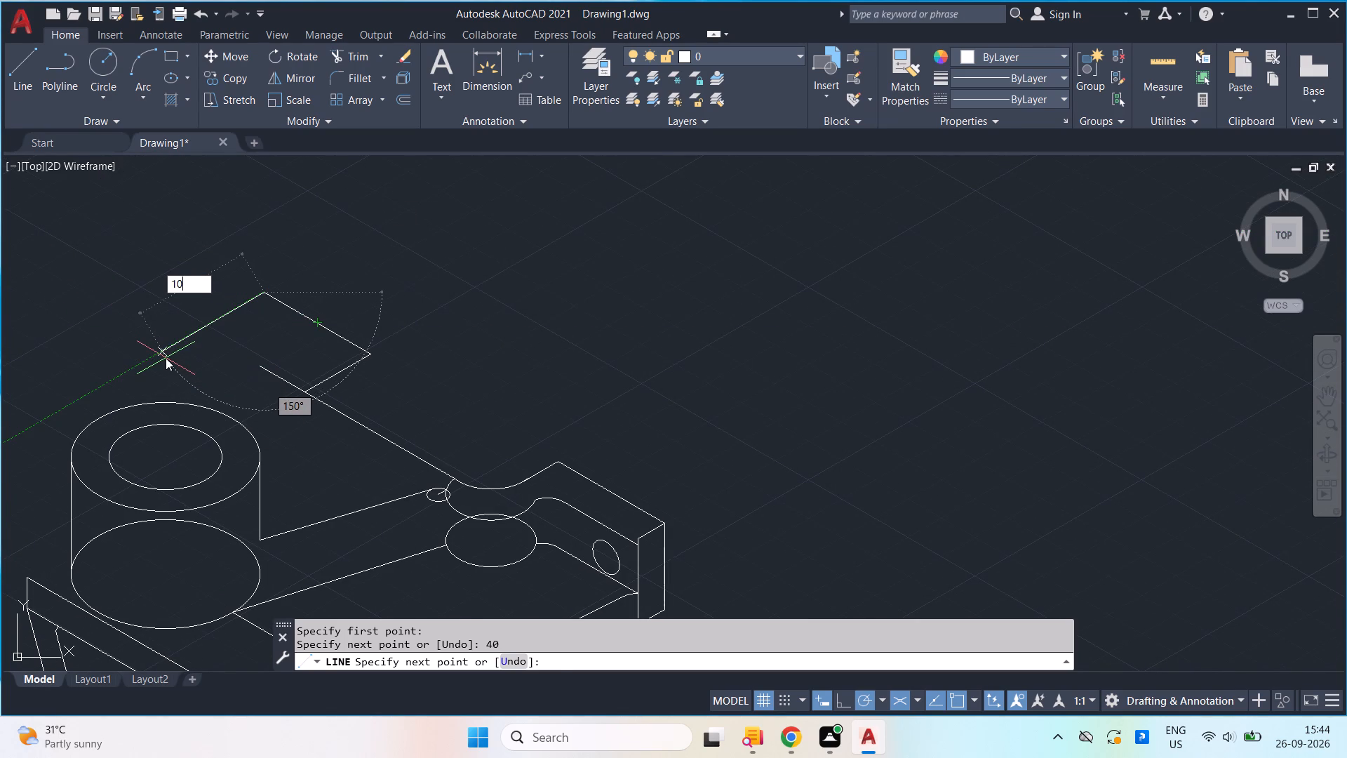
{"action": "key", "text": "Return"}
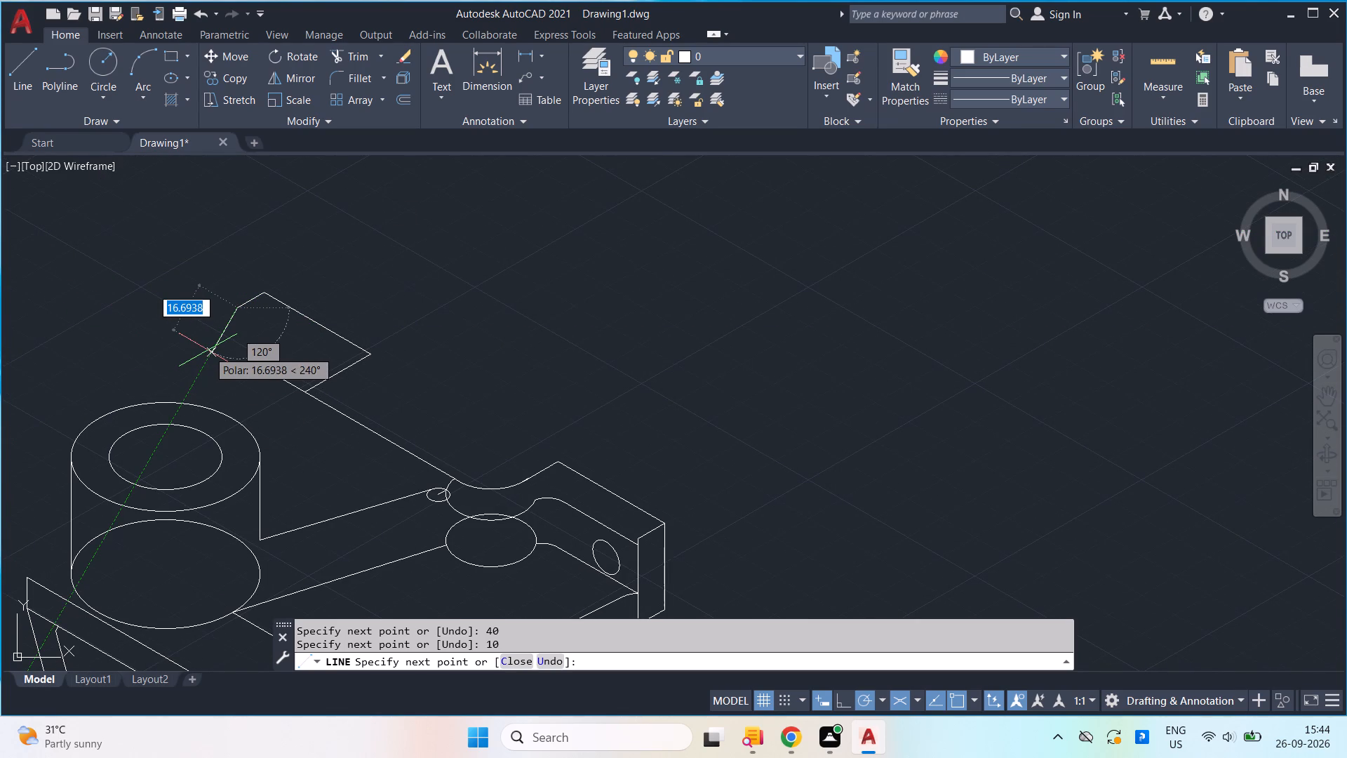
{"action": "left_click", "coordinate": [288, 338]}
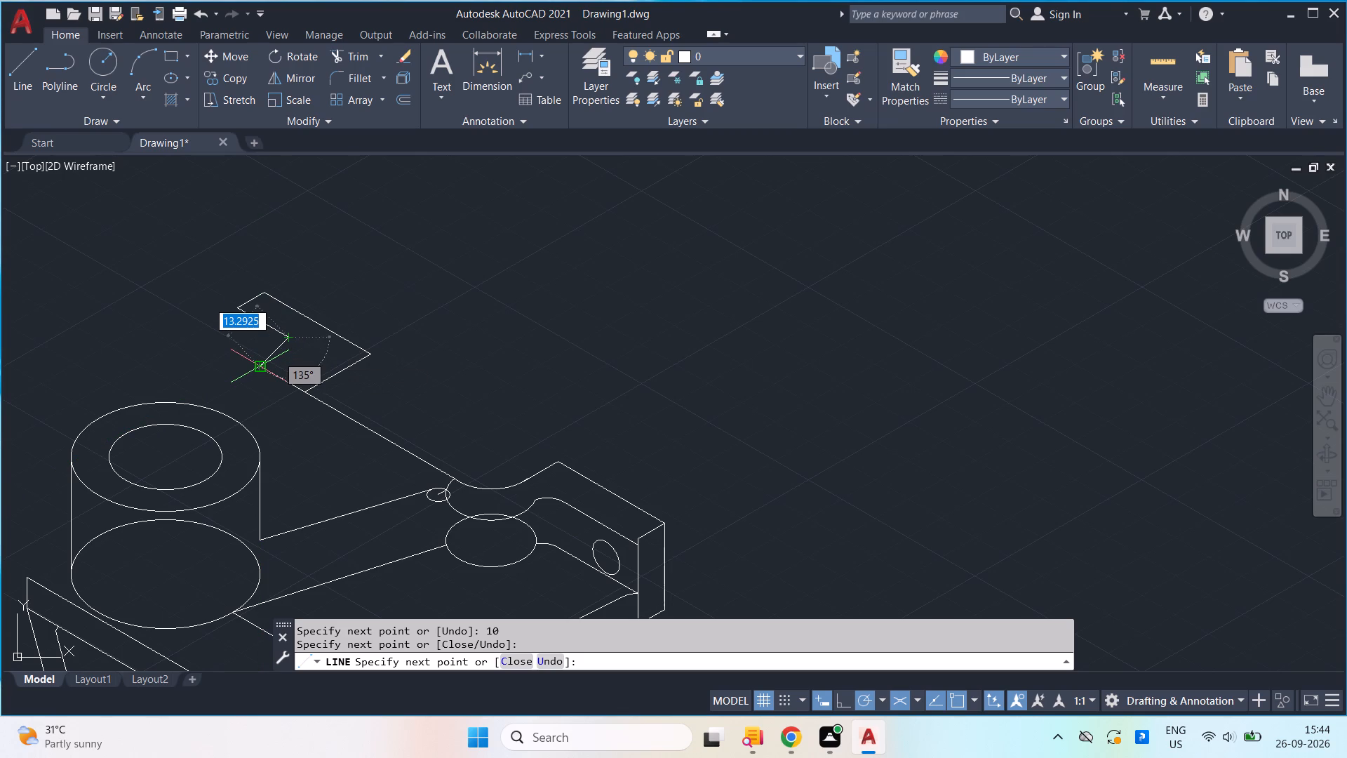
{"action": "left_click", "coordinate": [232, 366]}
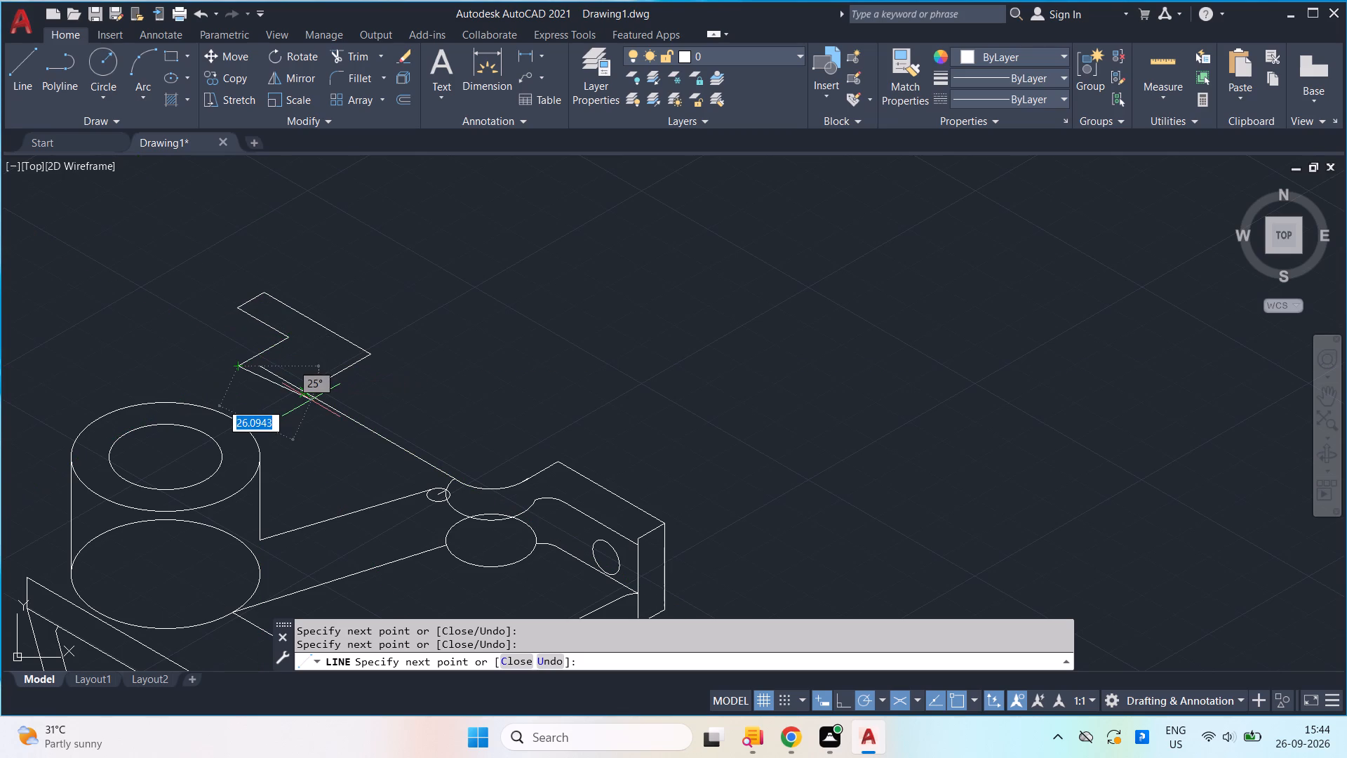
{"action": "key", "text": "space"}
Extend the upper end of the long 150° line to the outline's last 210° segment.
{"action": "type", "text": "ex"}
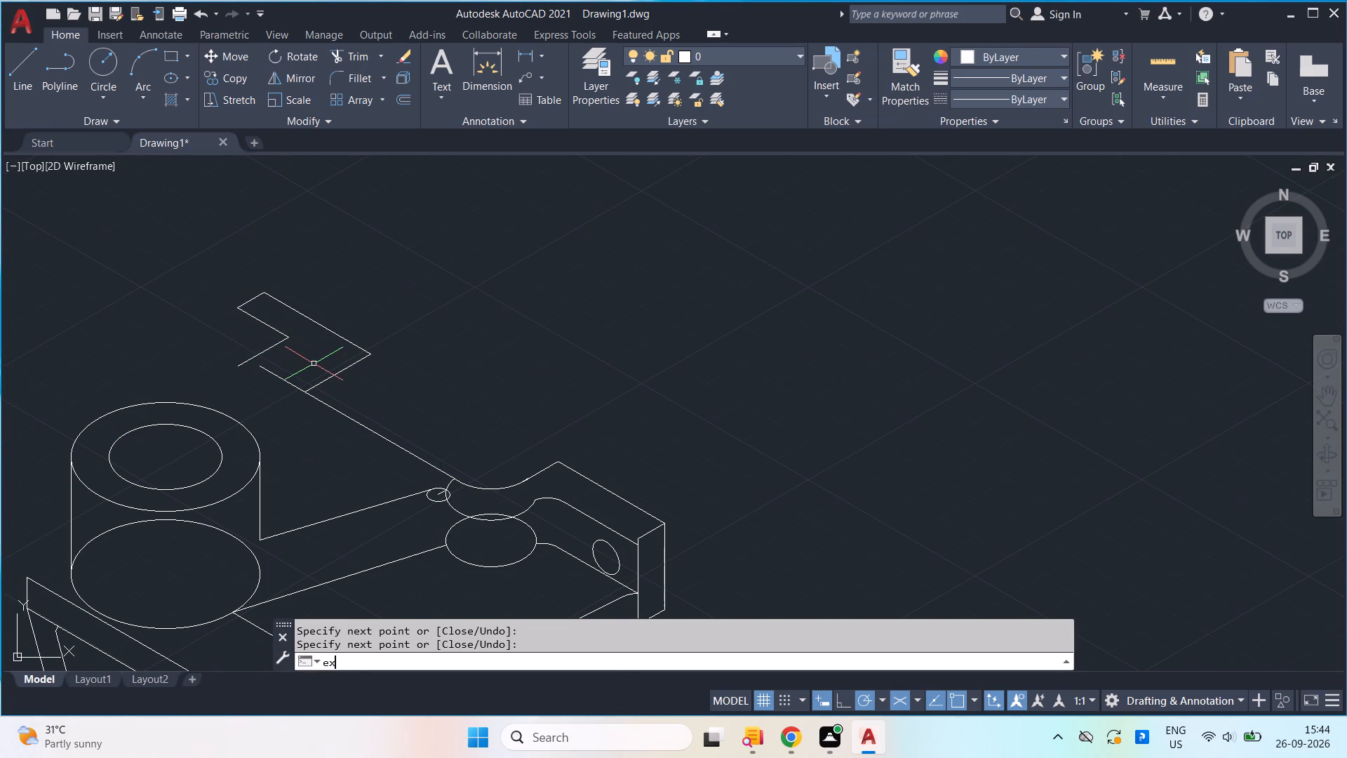
{"action": "key", "text": "Return"}
{"action": "left_click", "coordinate": [284, 378]}
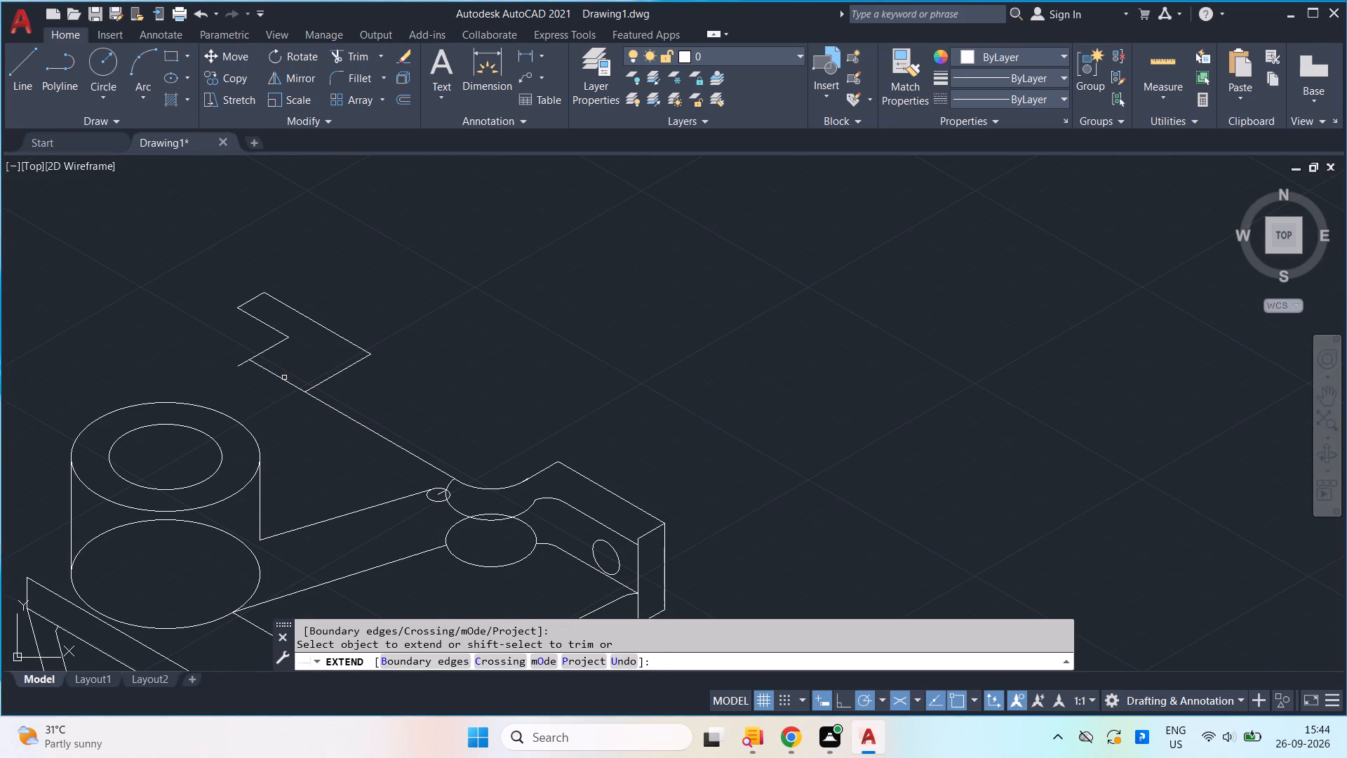
Trim the outline's last 210° segment where it overhangs the long line's end.
{"action": "type", "text": "tr"}
{"action": "key", "text": "Return"}
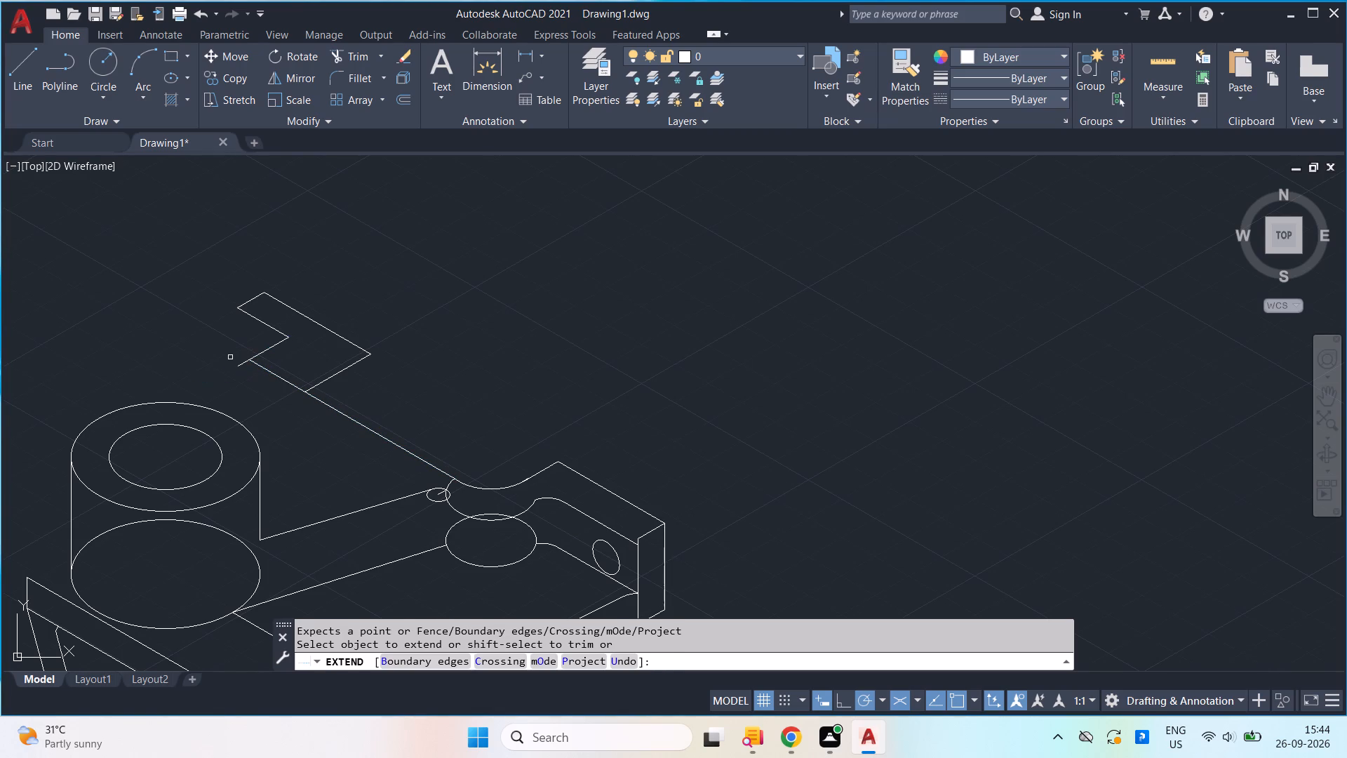
{"action": "left_click", "coordinate": [235, 364]}
{"action": "key", "text": "Escape"}
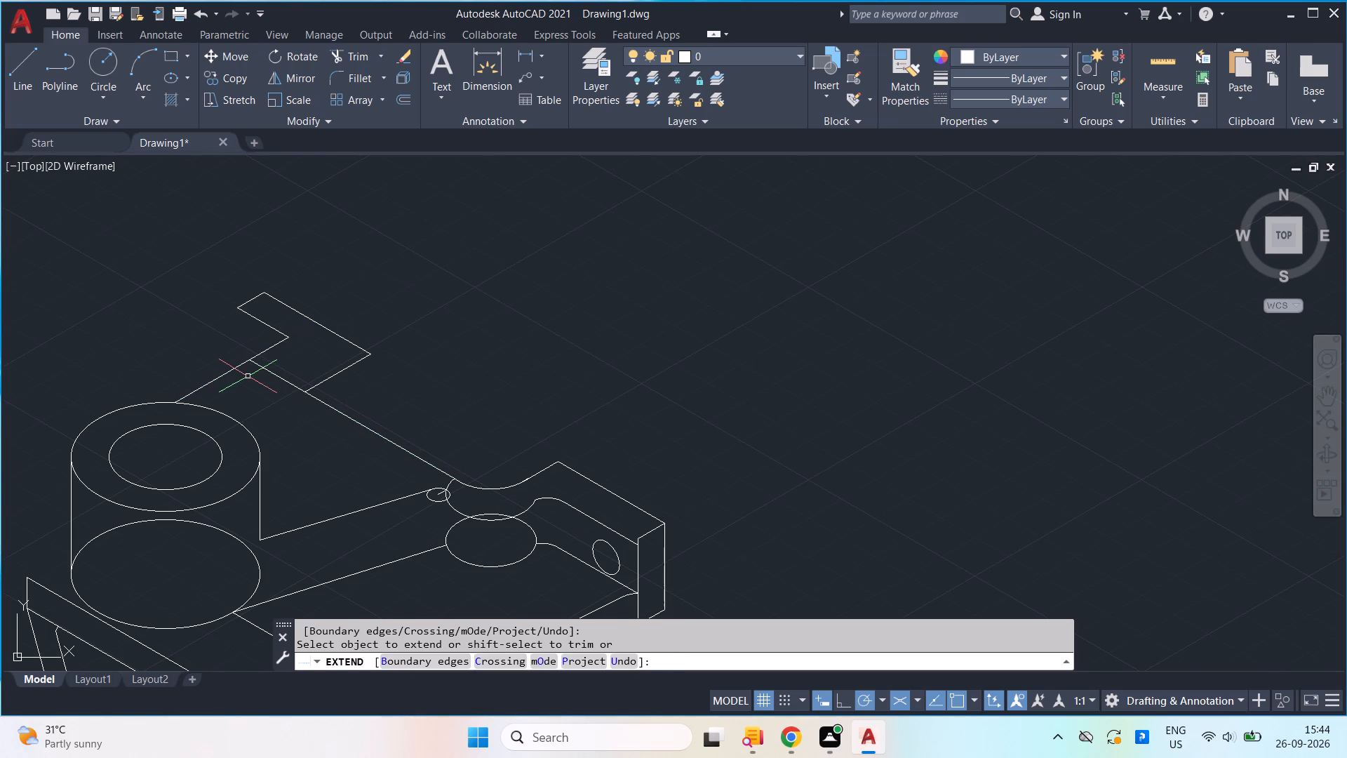
{"action": "type", "text": "tr"}
{"action": "key", "text": "Return"}
{"action": "left_click_drag", "start_coordinate": [223, 354], "coordinate": [224, 375]}
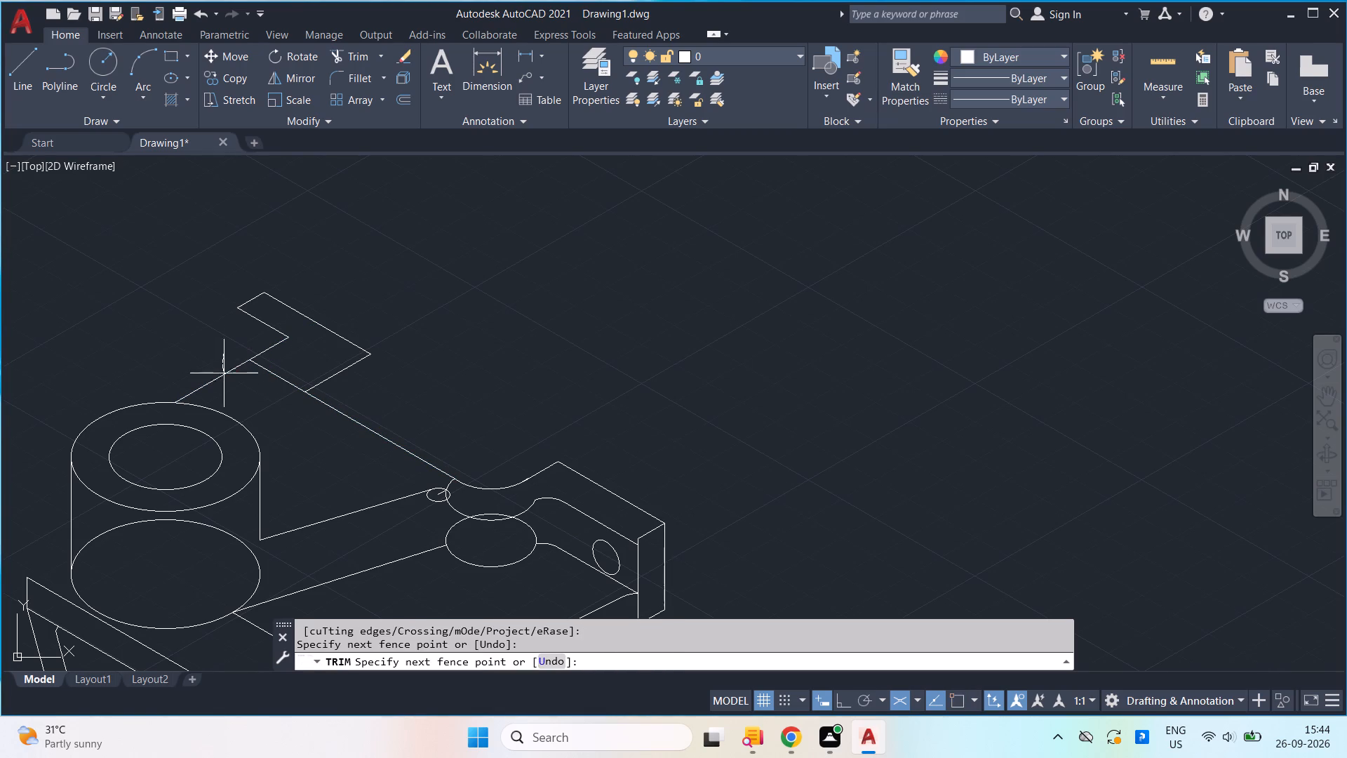
{"action": "left_click_drag", "start_coordinate": [224, 375], "coordinate": [235, 388]}
{"action": "key", "text": "Escape"}
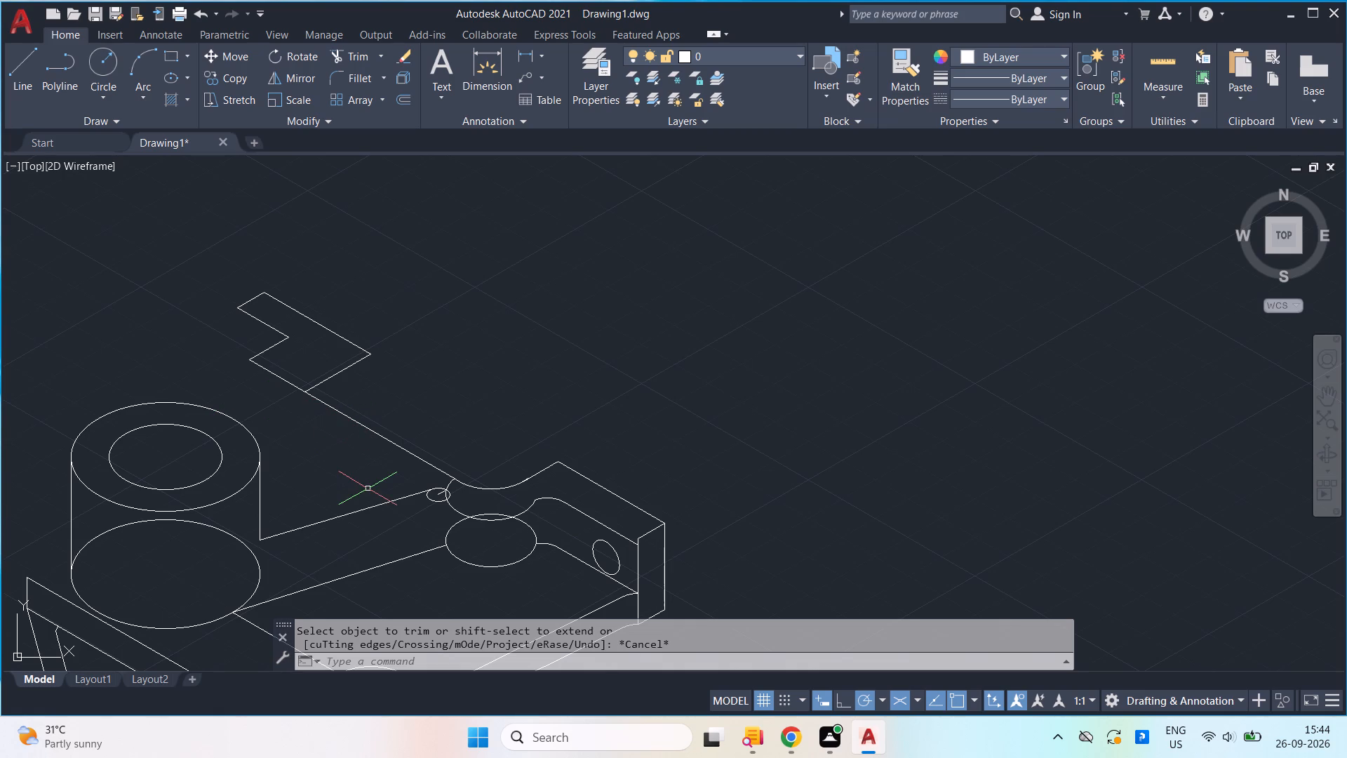
Copy the end bracket's hole ellipse by its center to just above the upper end of the long line.
{"action": "left_click", "coordinate": [594, 542]}
{"action": "key", "text": "c"}
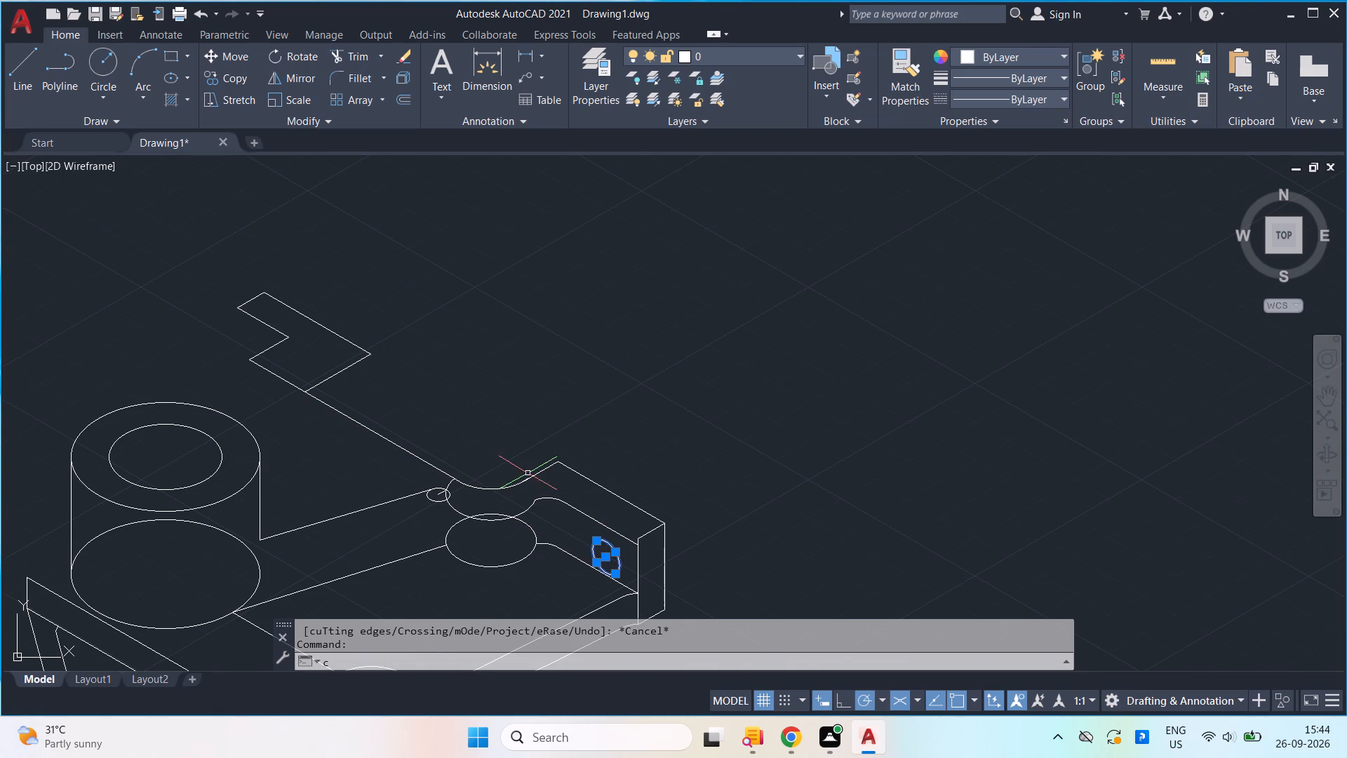
{"action": "key", "text": "o"}
{"action": "key", "text": "Return"}
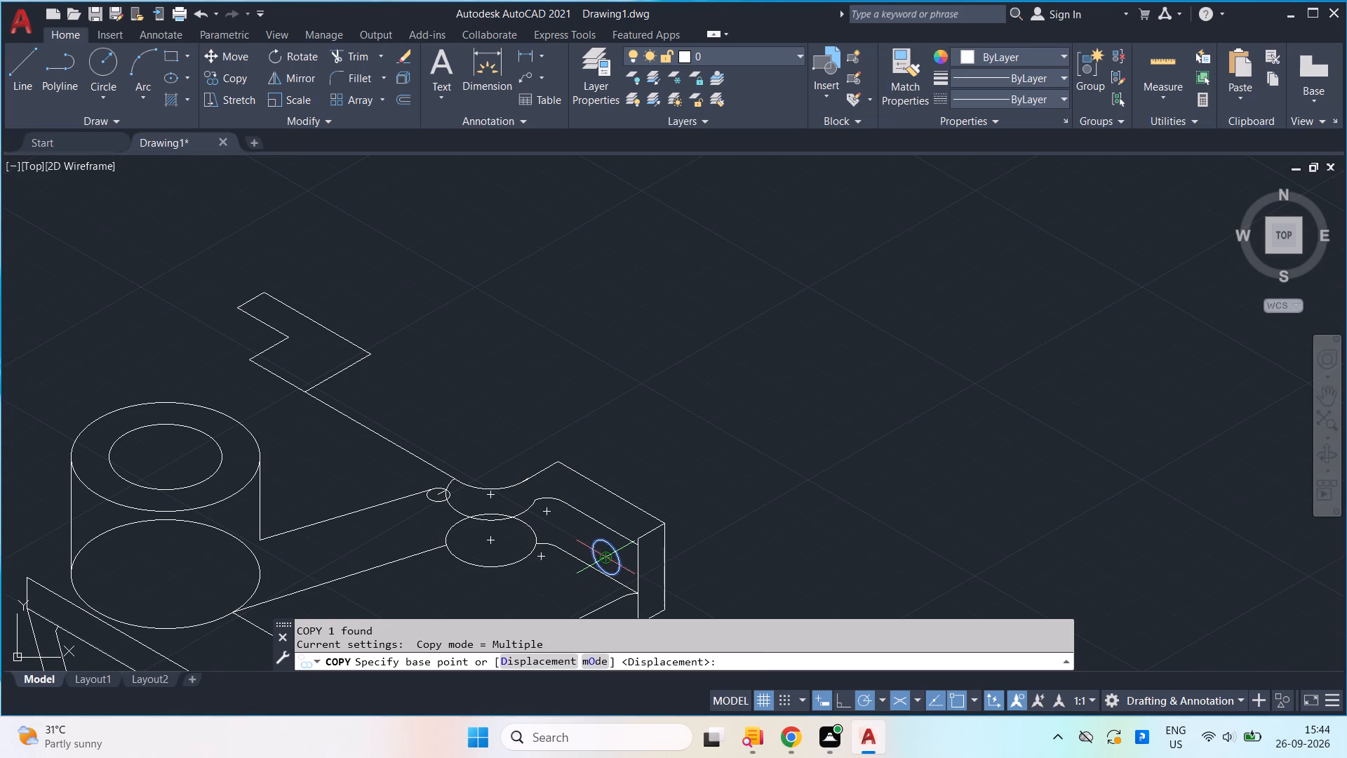
{"action": "left_click", "coordinate": [602, 556]}
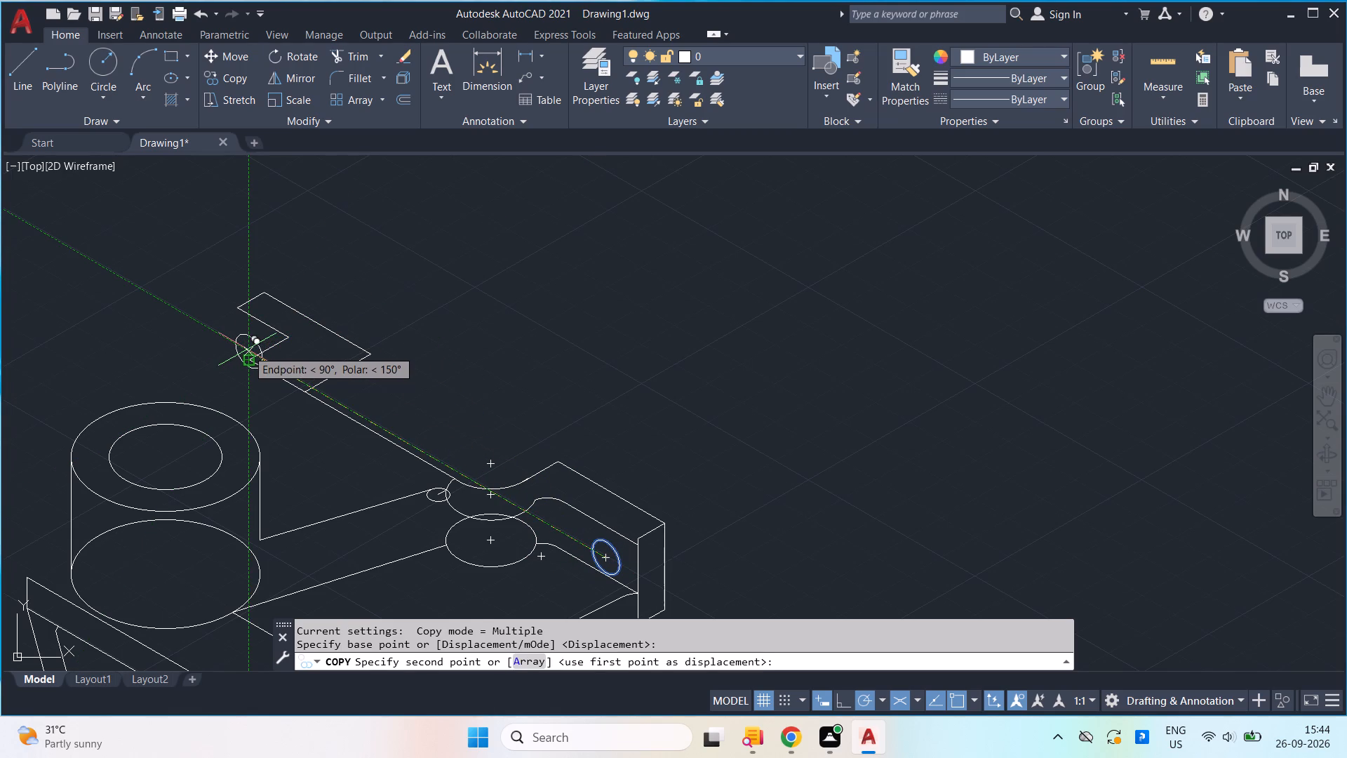
{"action": "left_click", "coordinate": [247, 350]}
{"action": "key", "text": "space"}
Trim the copied ellipse's portion between the long line and the short 210° segment.
{"action": "key", "text": "t"}
{"action": "key", "text": "r"}
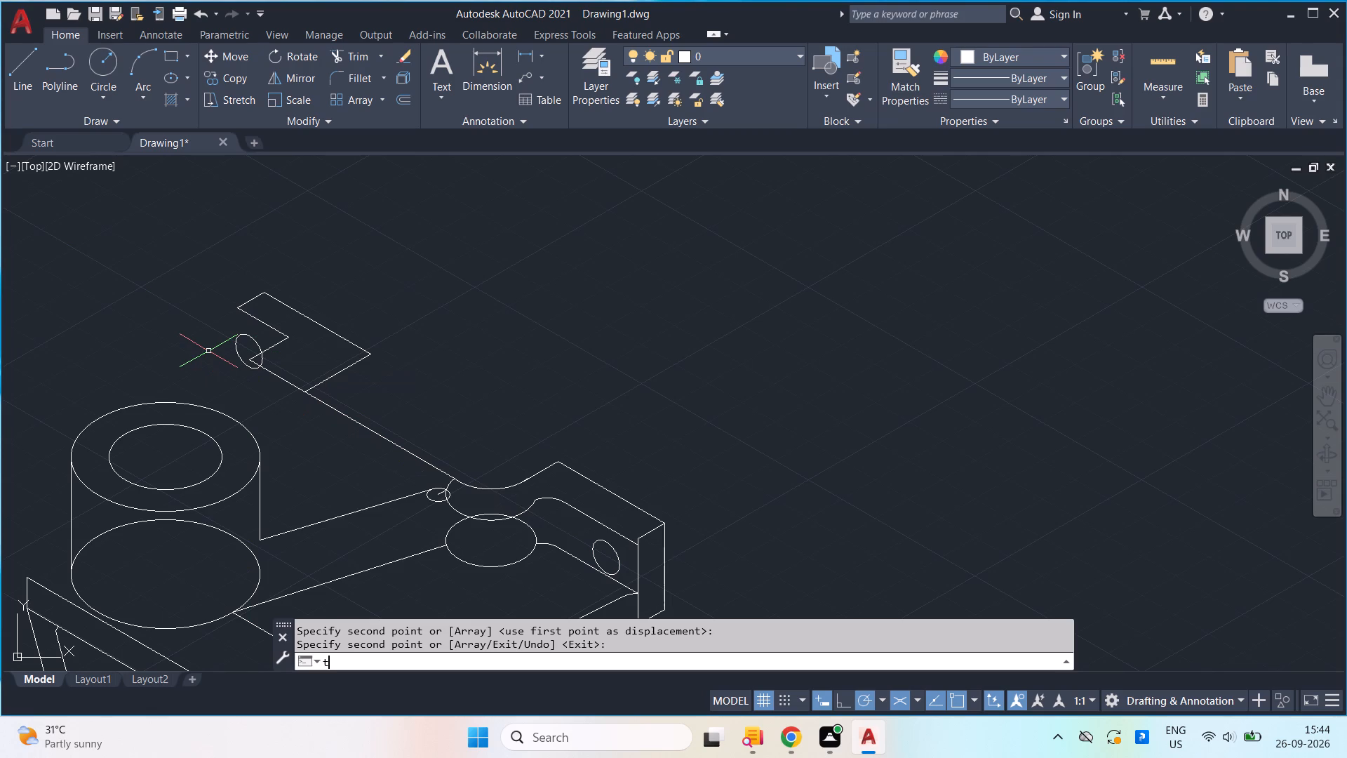
{"action": "key", "text": "Return"}
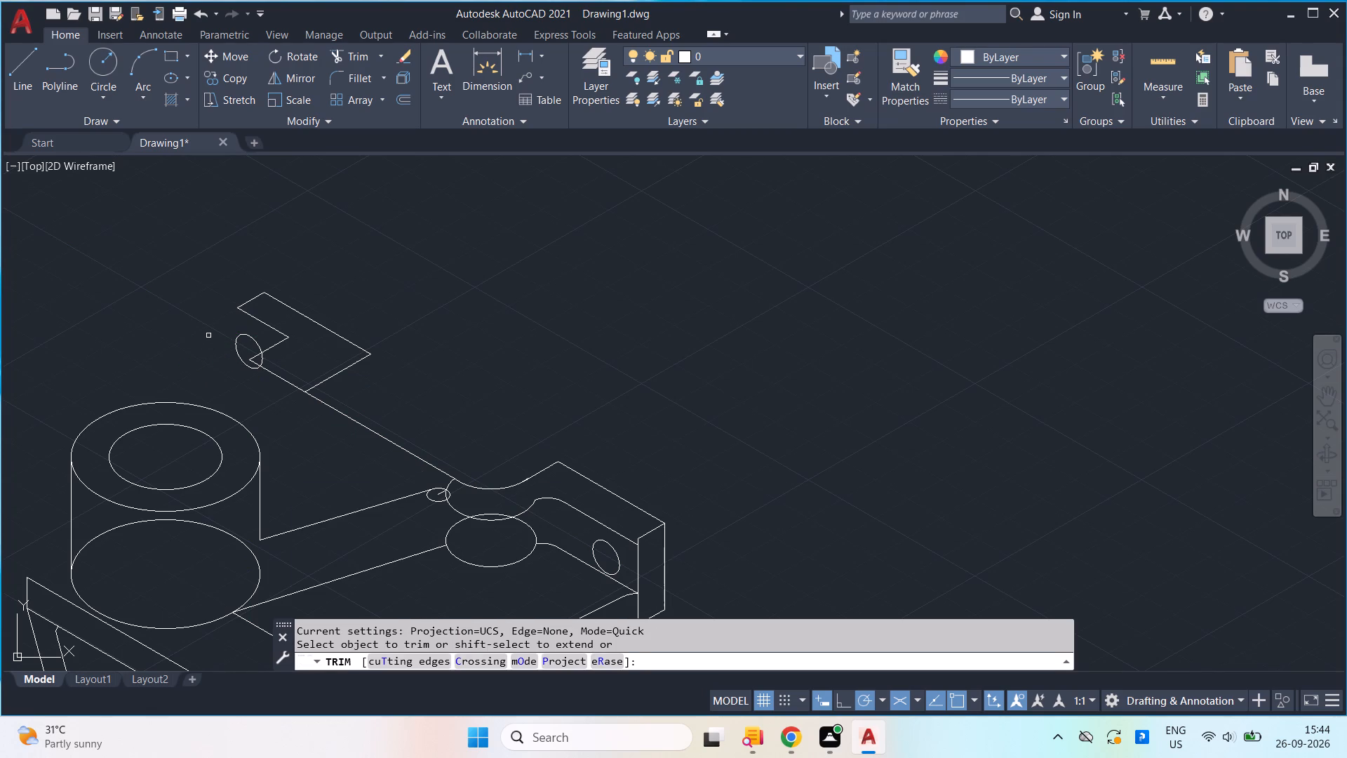
{"action": "scroll", "coordinate": [208, 335], "scroll_direction": "up", "scroll_amount": 1}
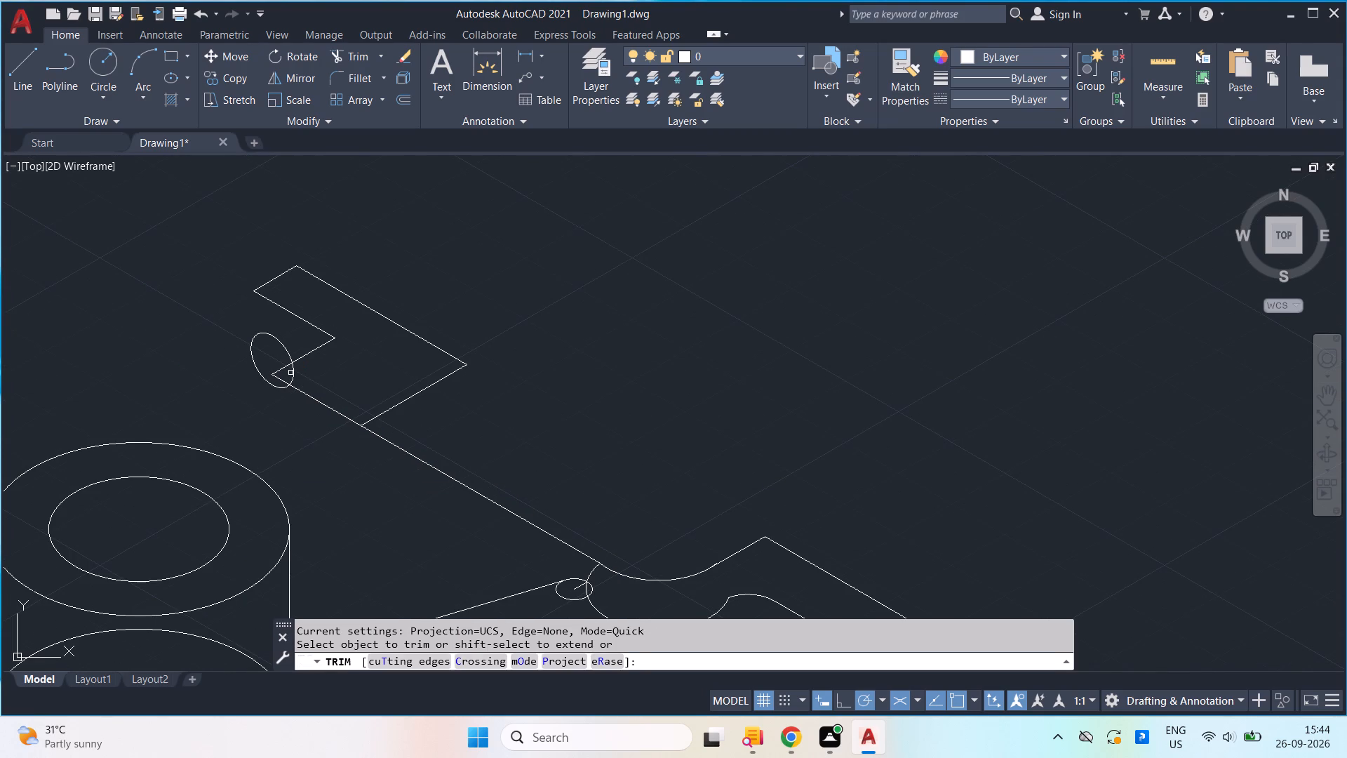
{"action": "left_click", "coordinate": [290, 373]}
{"action": "scroll", "coordinate": [297, 376], "scroll_direction": "down", "scroll_amount": 2}
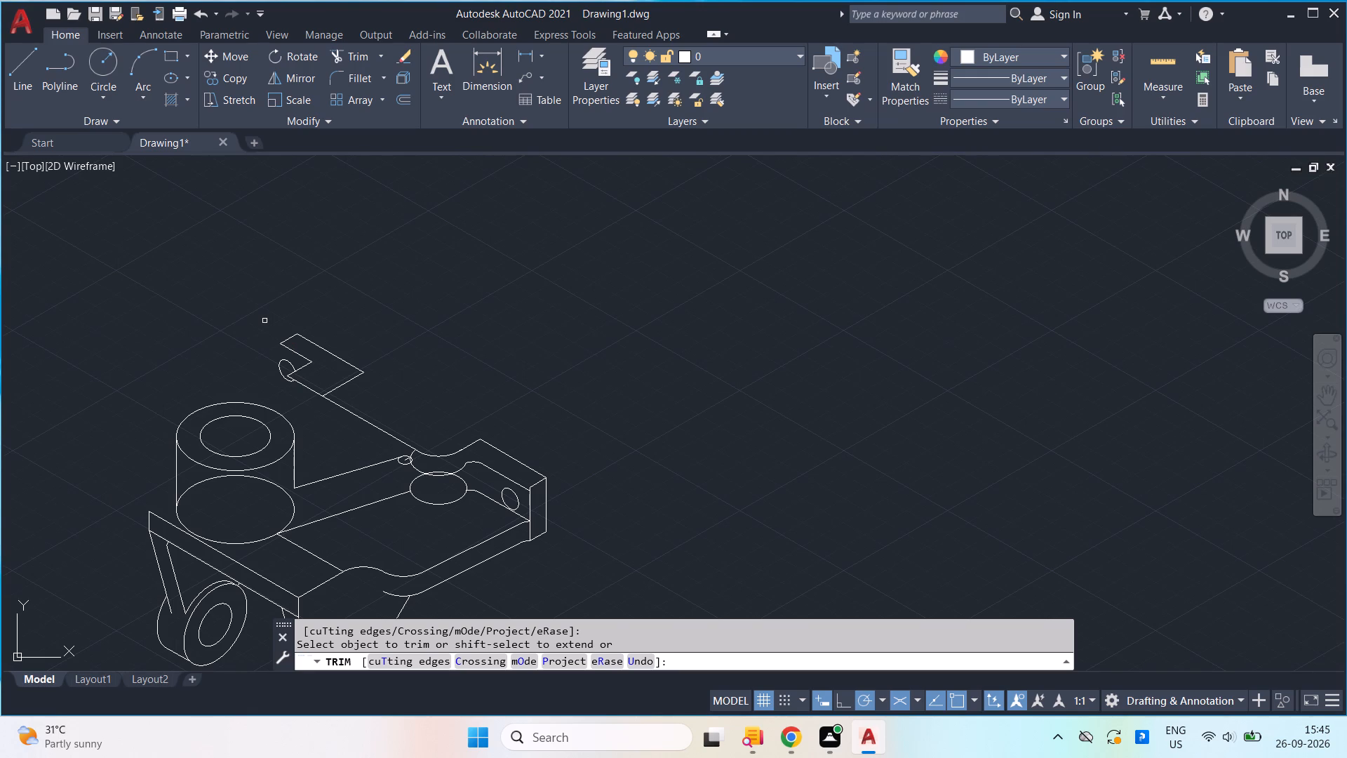
{"action": "key", "text": "Escape"}
Draw the rear outline from the back bracket's left corner: about 19 at 210°, 11 down, 47 sloping outward, straight down, and to the plate's left corner.
{"action": "key", "text": "l"}
{"action": "key", "text": "Return"}
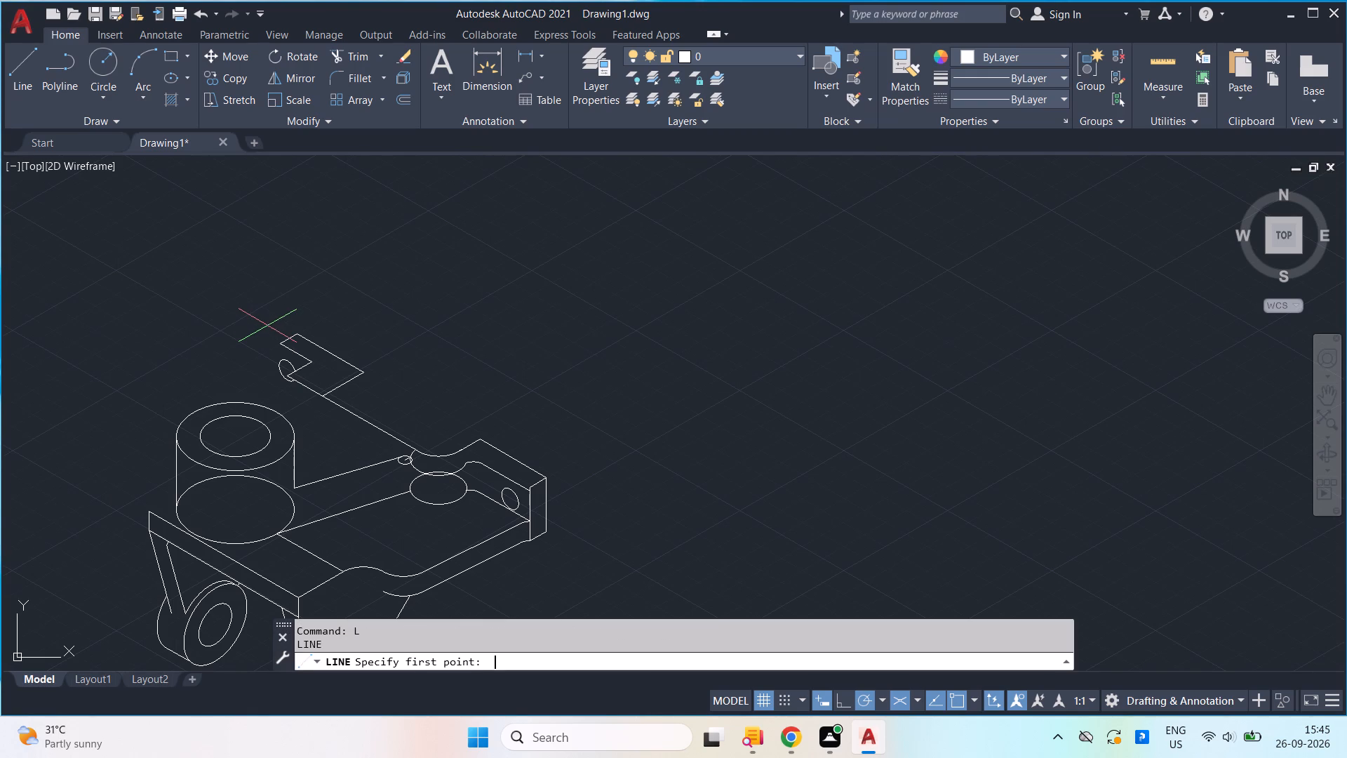
{"action": "left_click", "coordinate": [274, 337]}
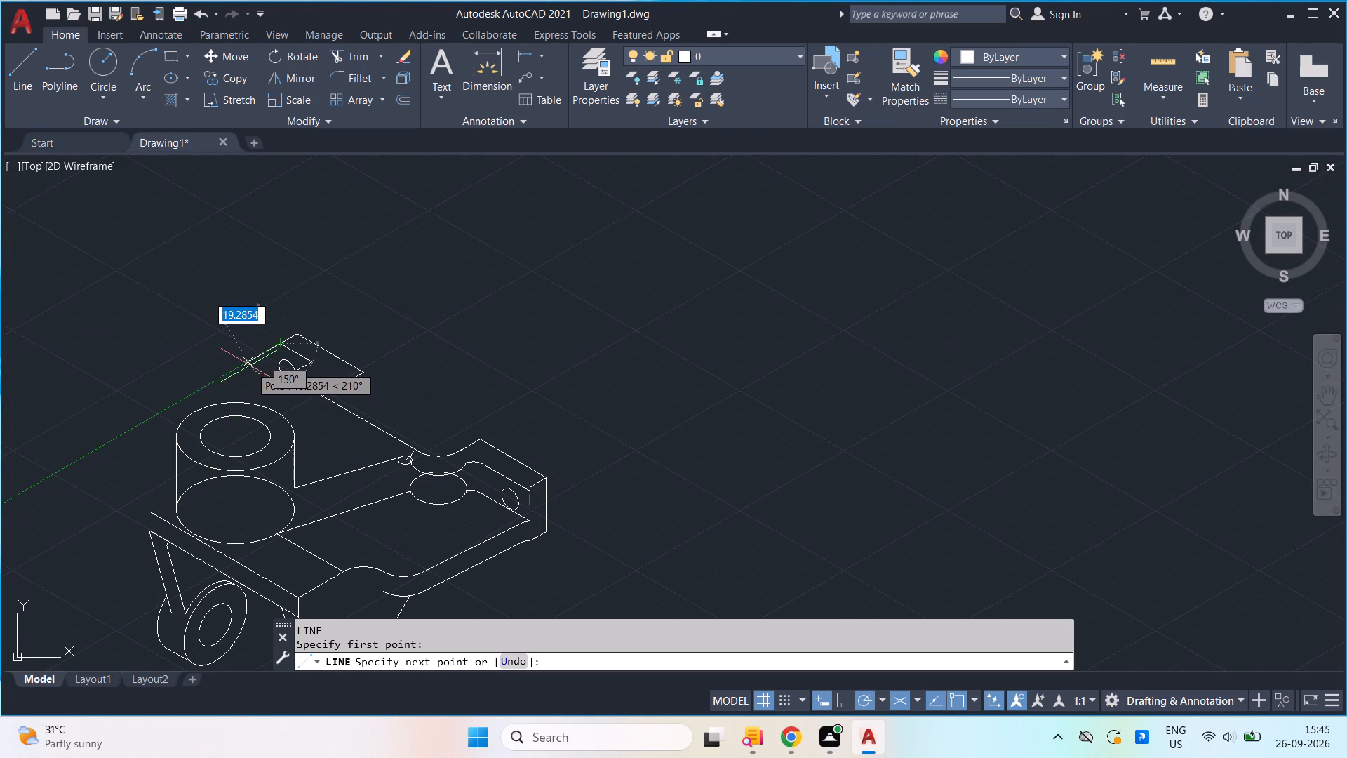
{"action": "left_click", "coordinate": [250, 366]}
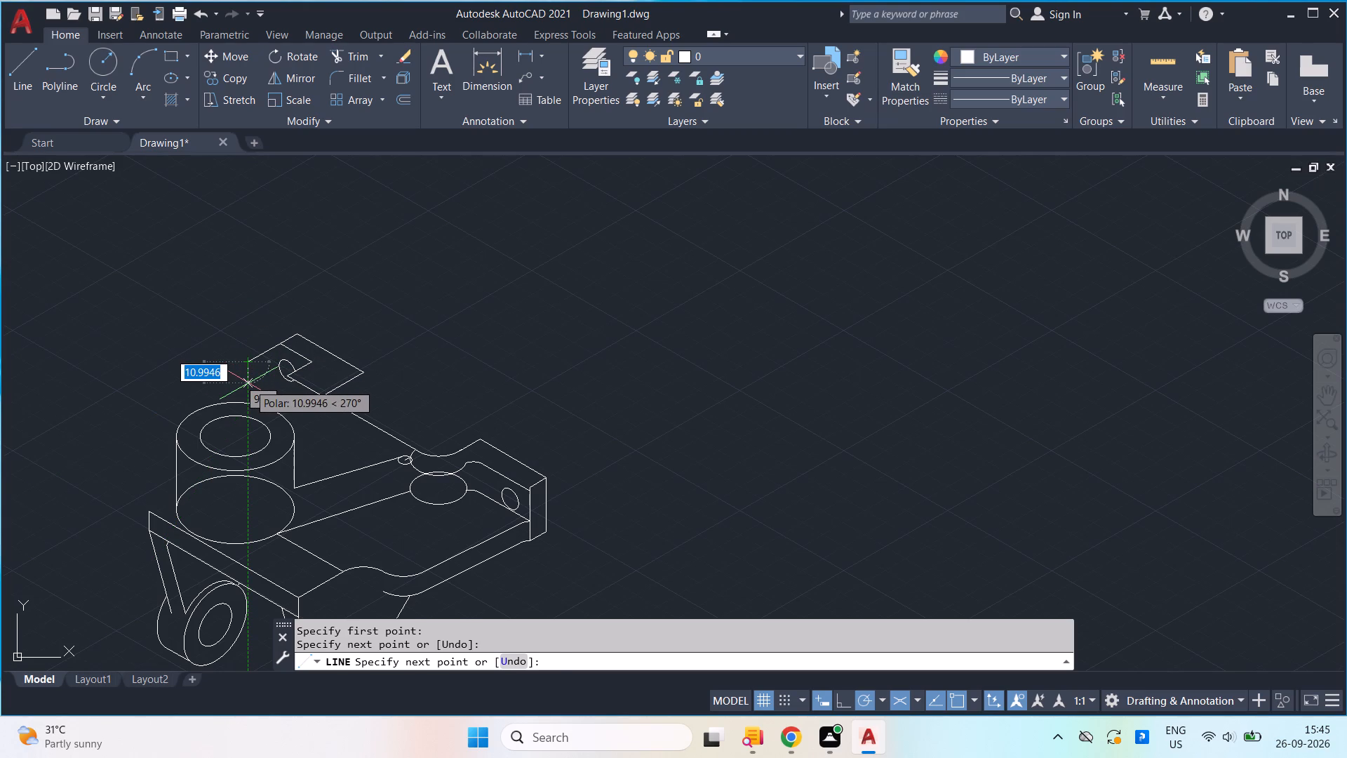
{"action": "left_click", "coordinate": [248, 383]}
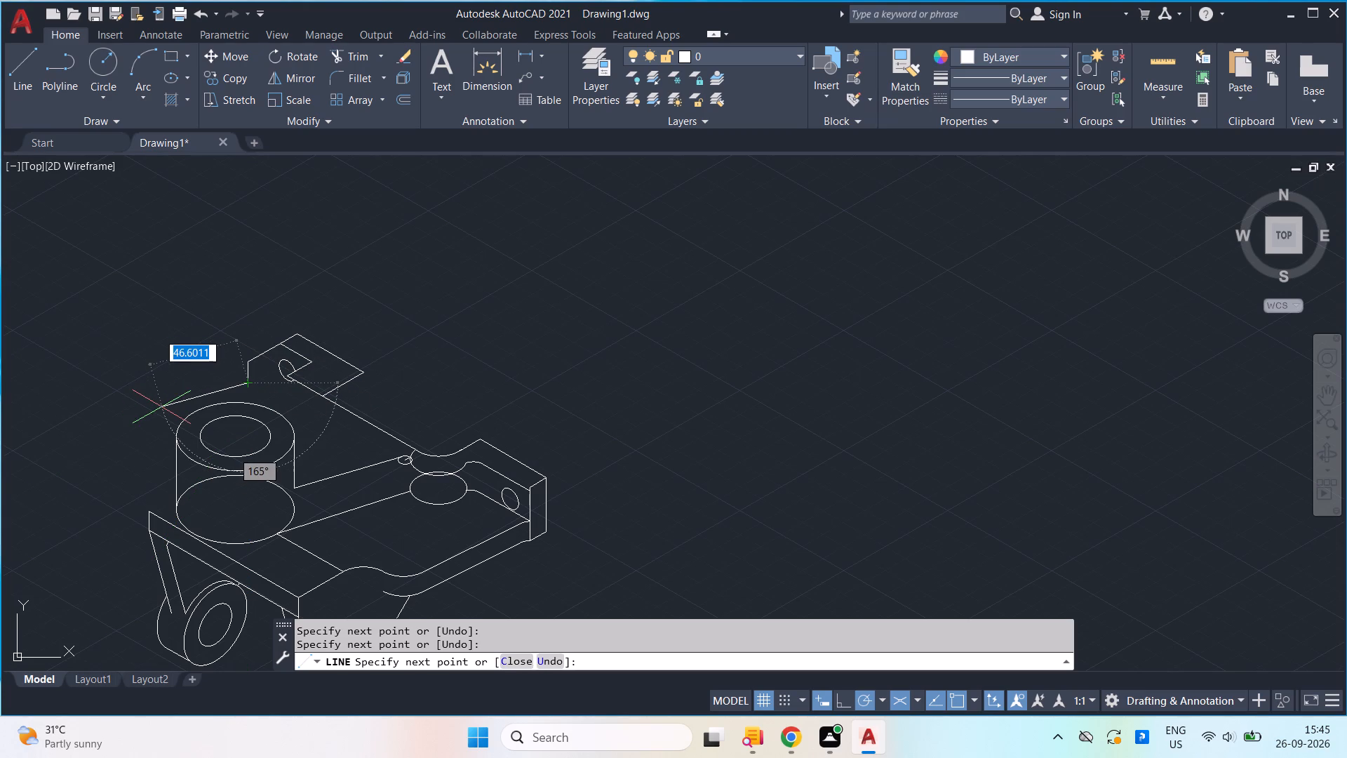
{"action": "left_click", "coordinate": [161, 407]}
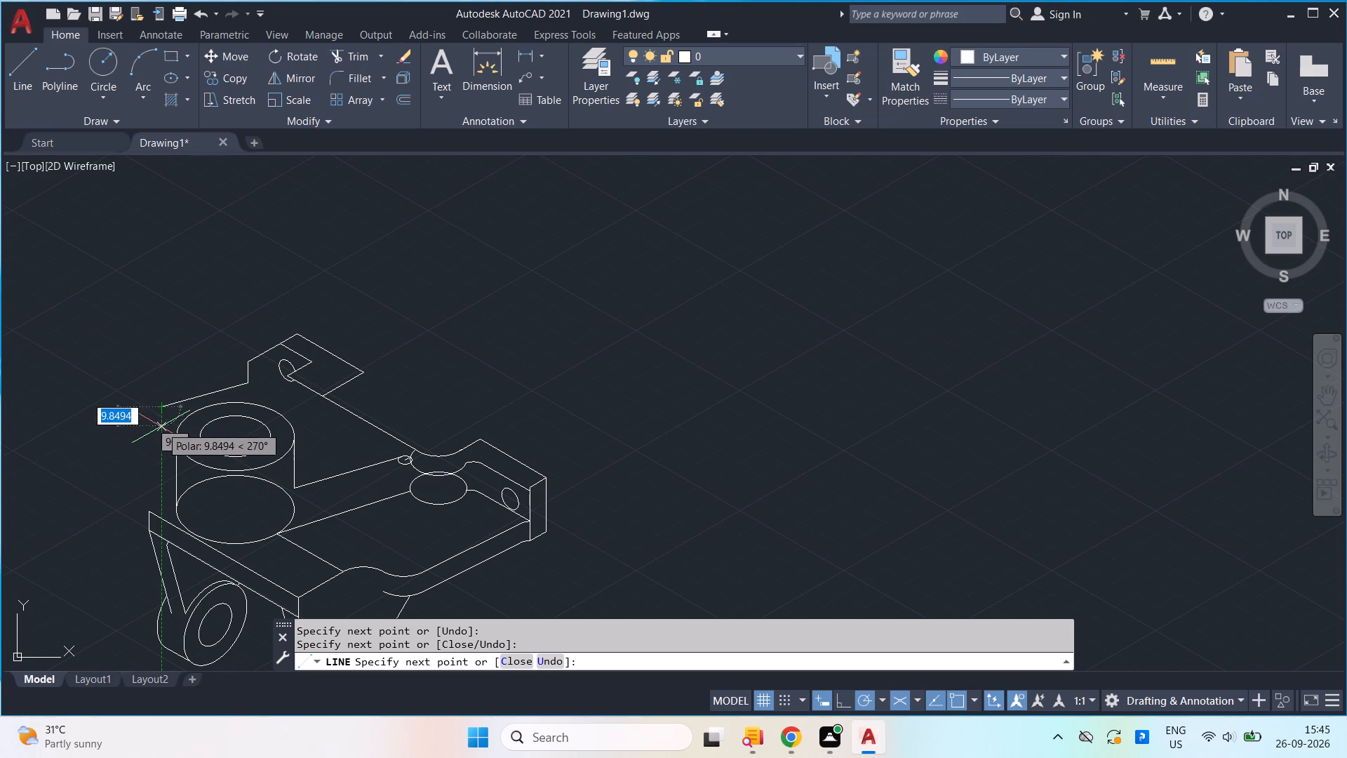
{"action": "left_click", "coordinate": [156, 468]}
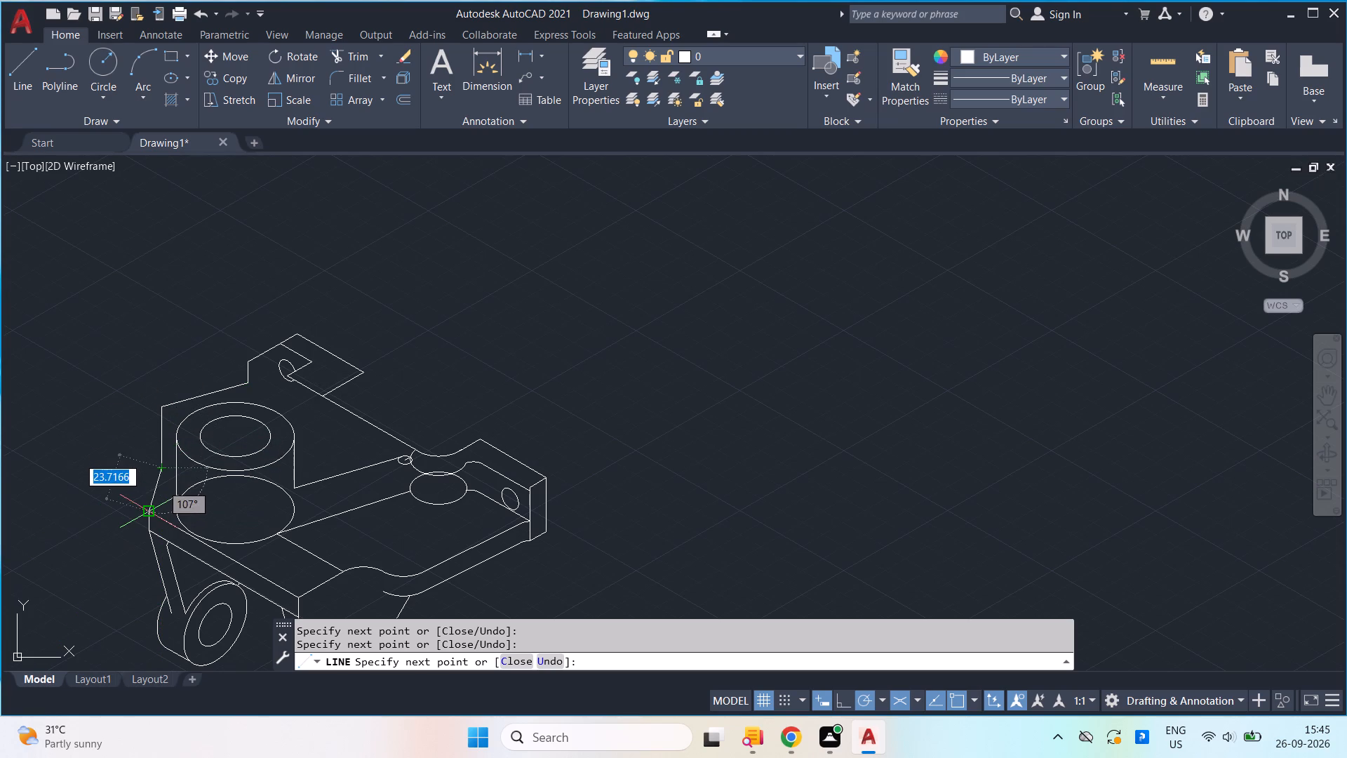
{"action": "left_click", "coordinate": [147, 512]}
{"action": "key", "text": "space"}
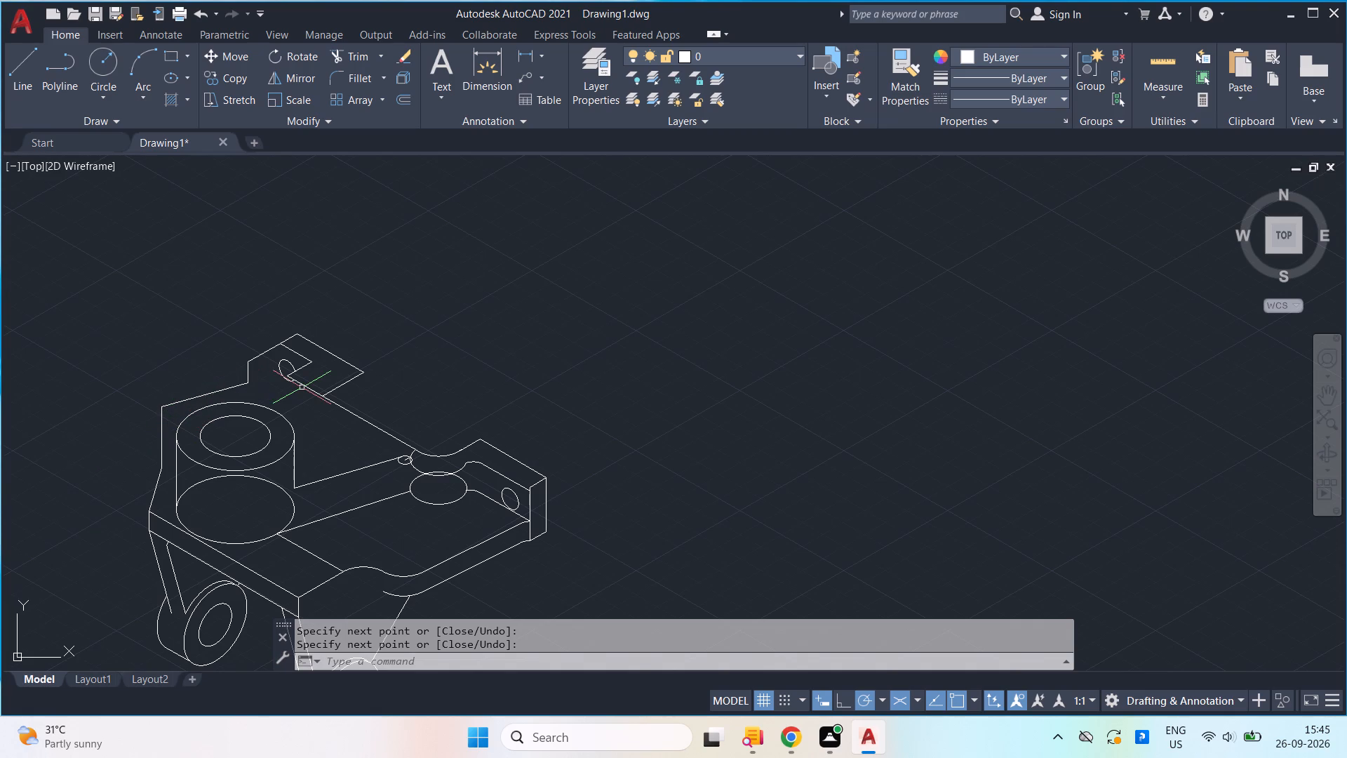
Draw a line about 40 long from the midpoint of the rear outline's short vertical edge to the copied edge's lower end on the long line.
{"action": "middle_click_drag", "start_coordinate": [303, 386], "coordinate": [570, 324]}
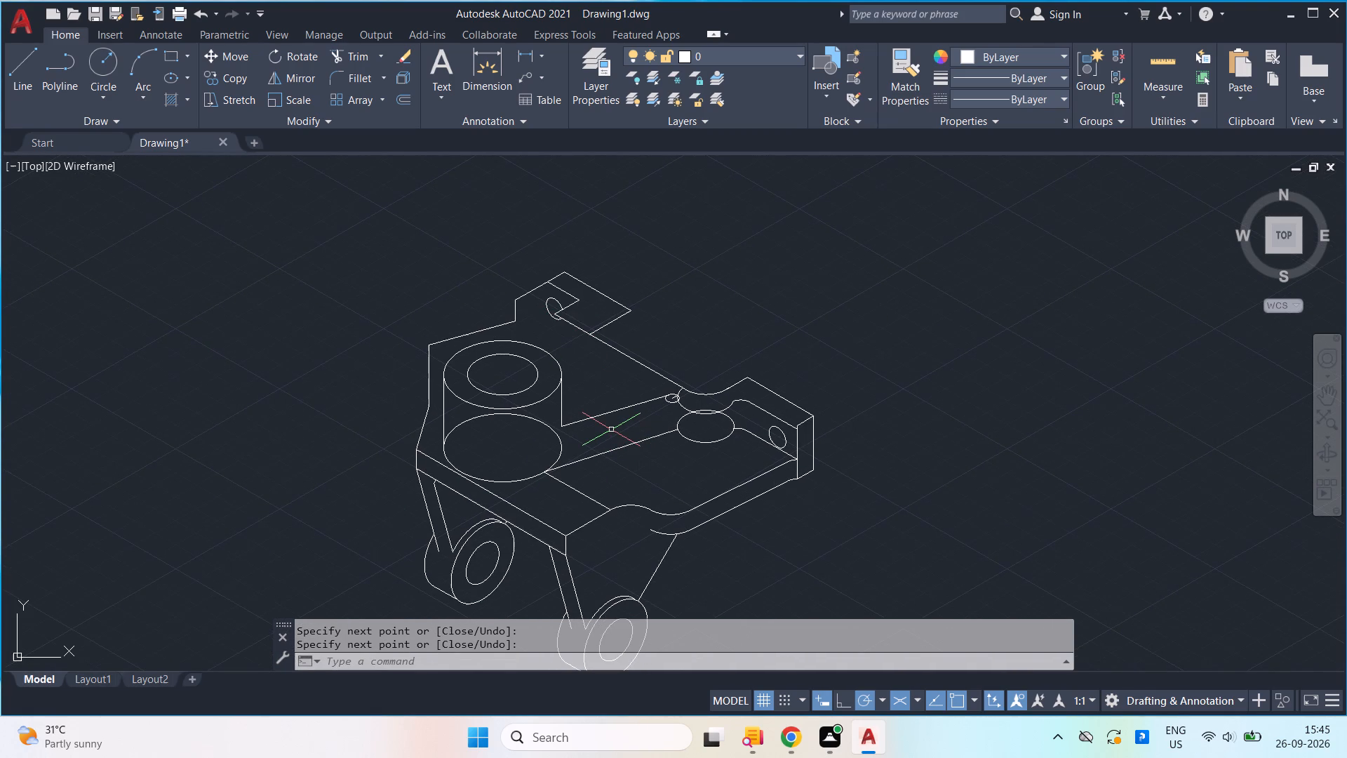
{"action": "key", "text": "l"}
{"action": "key", "text": "Return"}
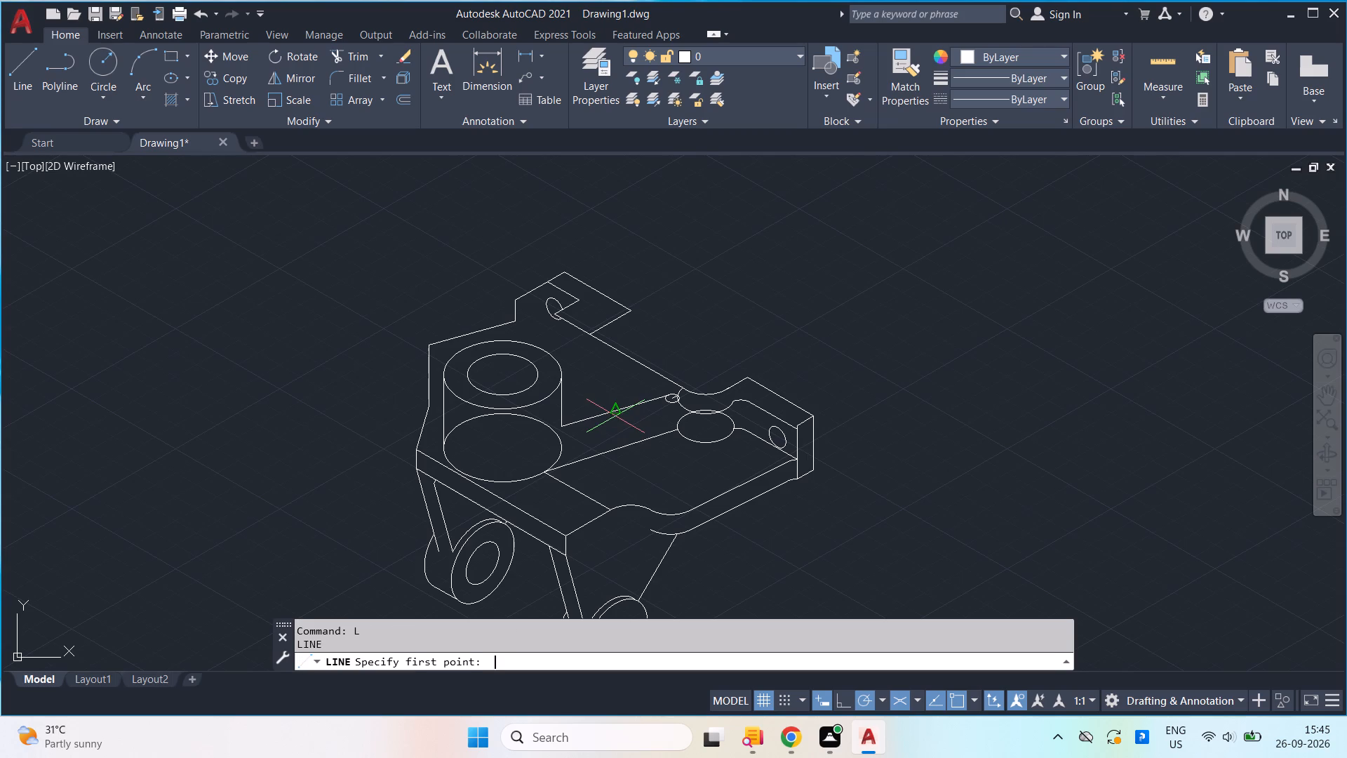
{"action": "scroll", "coordinate": [538, 371], "scroll_direction": "up", "scroll_amount": 2}
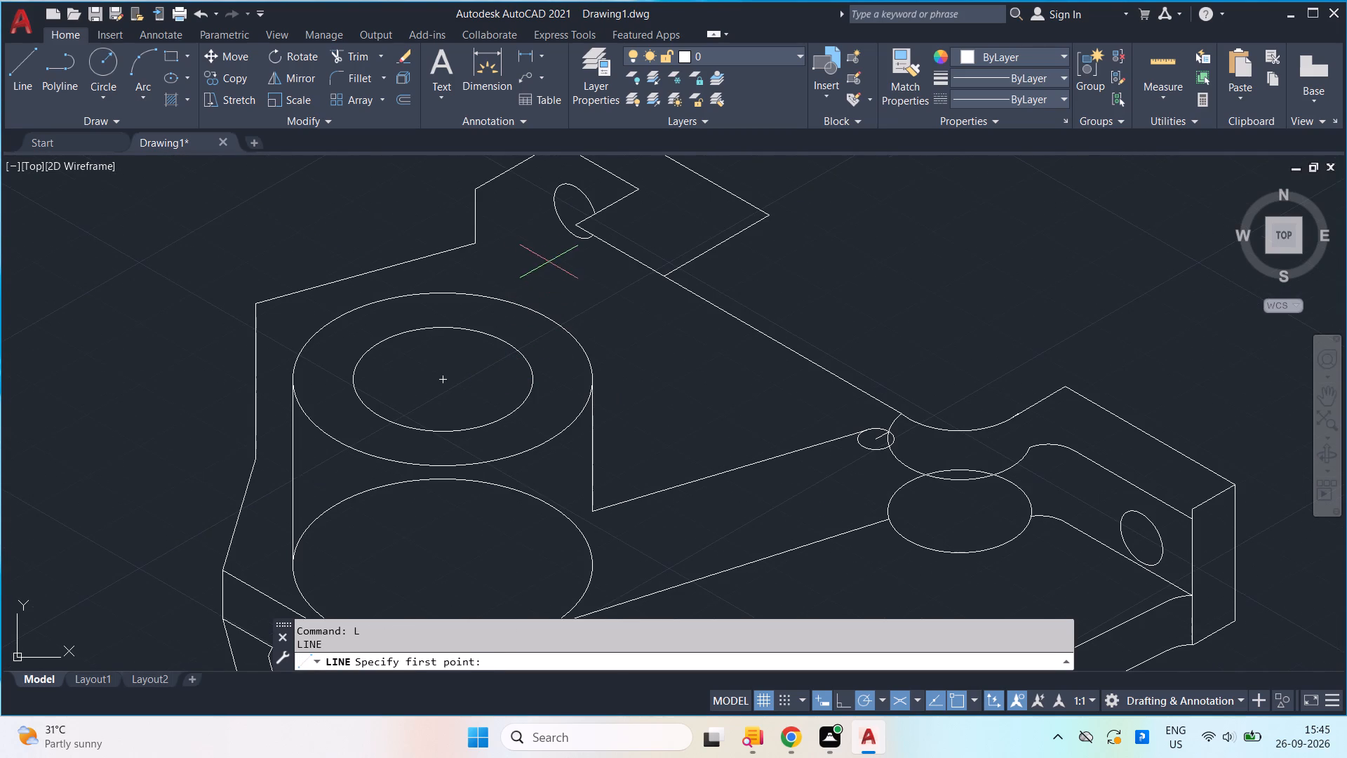
{"action": "left_click", "coordinate": [472, 212]}
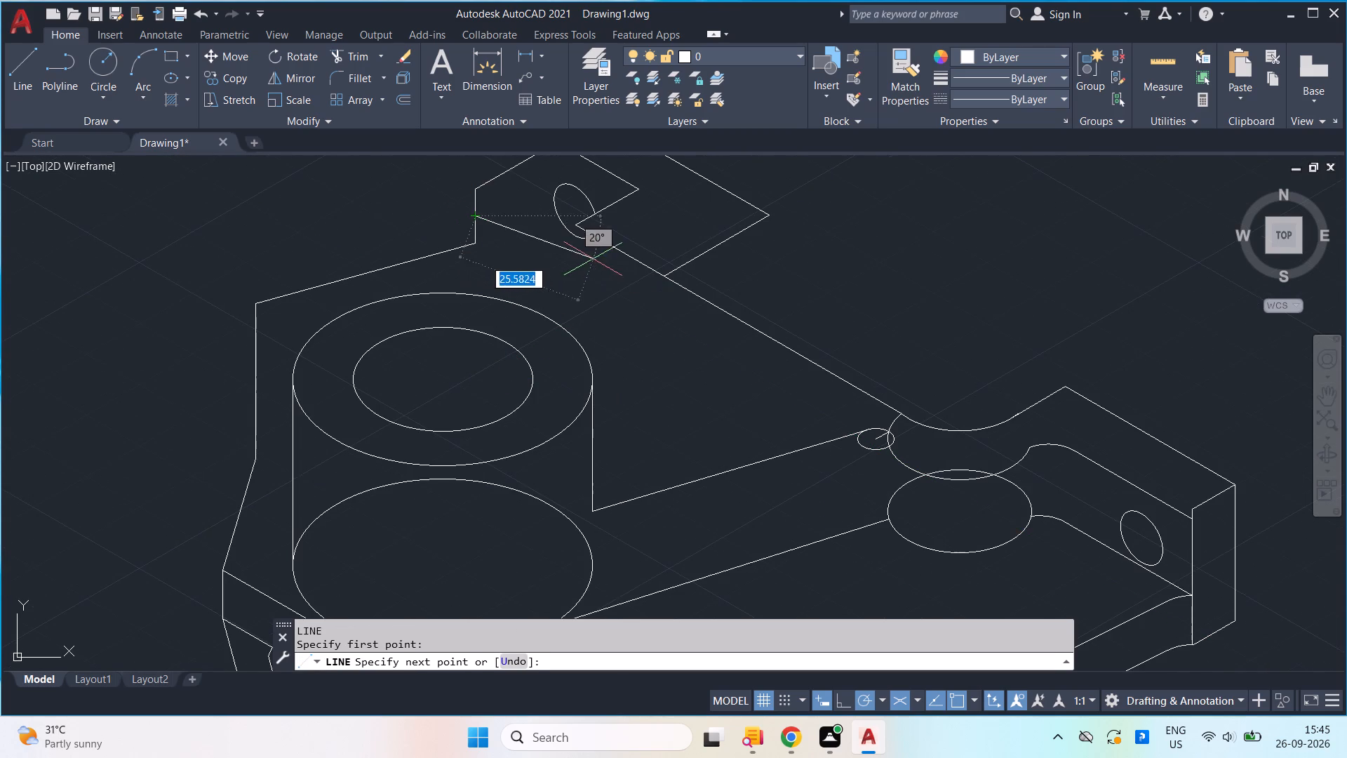
{"action": "left_click", "coordinate": [662, 274]}
{"action": "key", "text": "space"}
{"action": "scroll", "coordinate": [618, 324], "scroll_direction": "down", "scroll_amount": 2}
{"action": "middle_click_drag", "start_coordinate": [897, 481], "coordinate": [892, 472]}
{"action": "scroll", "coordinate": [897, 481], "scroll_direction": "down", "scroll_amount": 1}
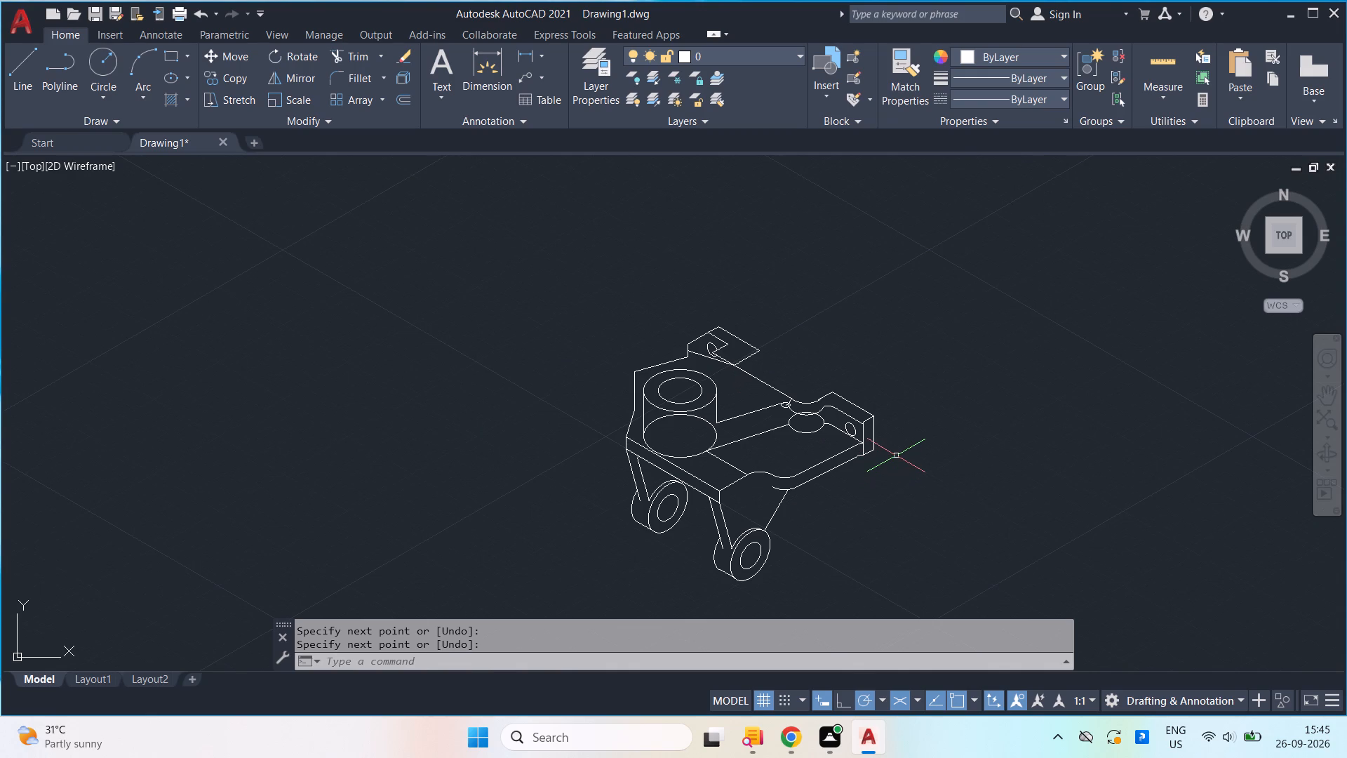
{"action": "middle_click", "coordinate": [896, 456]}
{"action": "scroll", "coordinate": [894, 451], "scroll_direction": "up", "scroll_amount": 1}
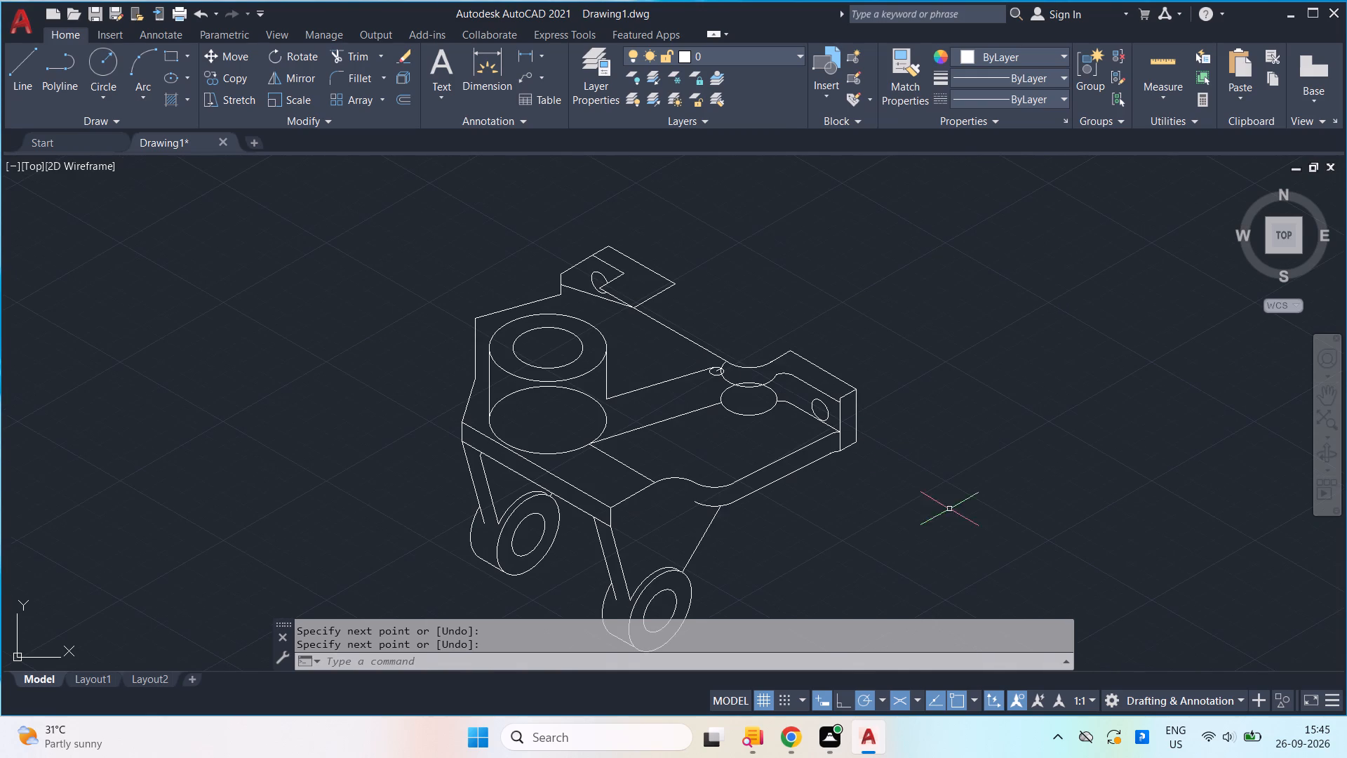
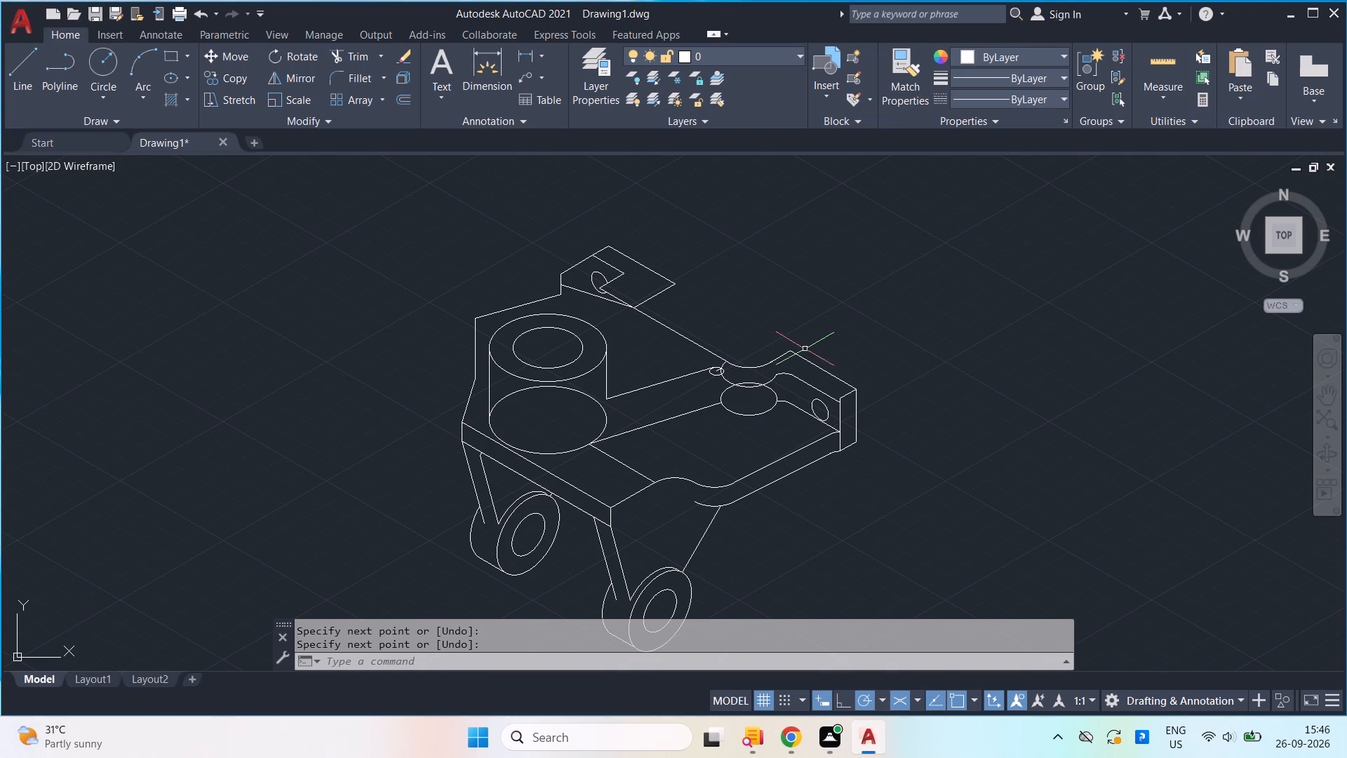
Trim the small ellipse beside the arm's notch down to its rounded corner and remove the stray pieces inside it.
{"action": "scroll", "coordinate": [723, 418], "scroll_direction": "up", "scroll_amount": 1}
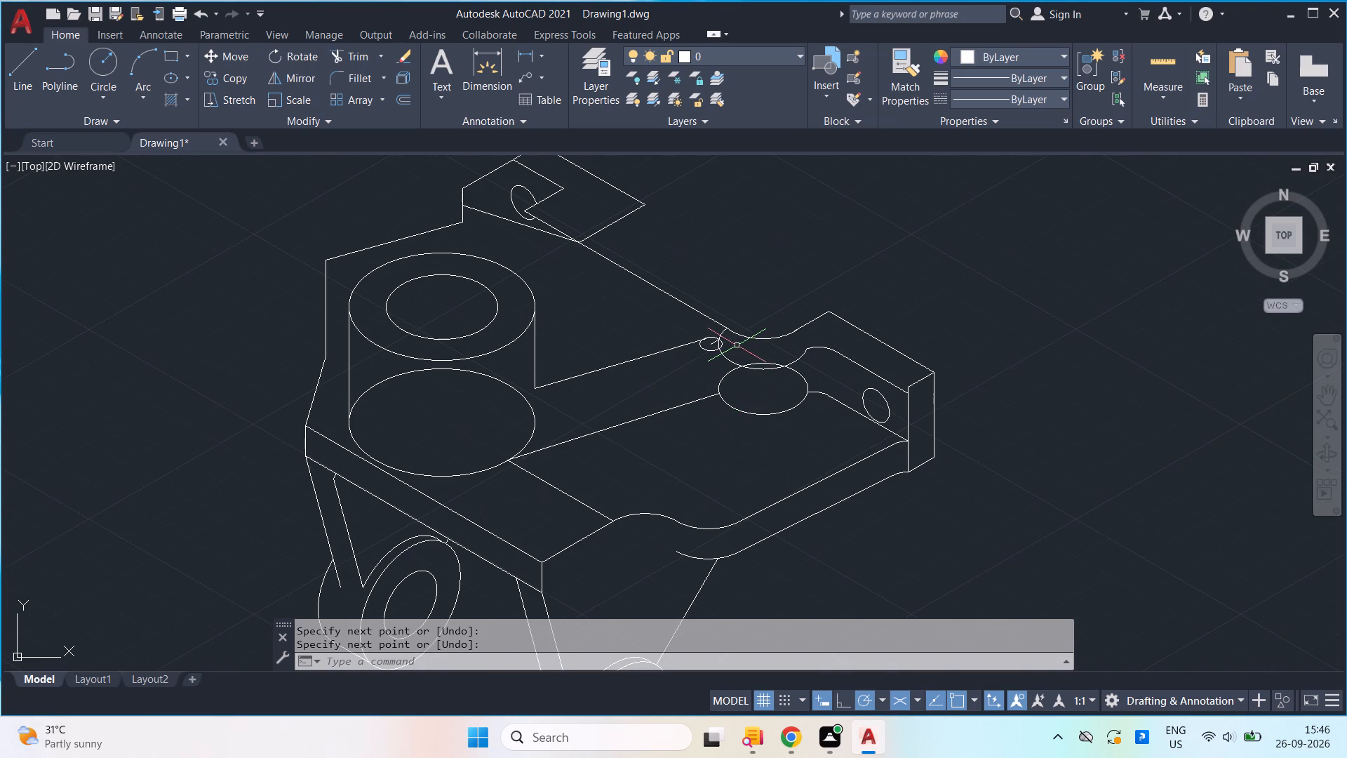
{"action": "type", "text": "tr"}
{"action": "key", "text": "Return"}
{"action": "scroll", "coordinate": [737, 345], "scroll_direction": "up", "scroll_amount": 1}
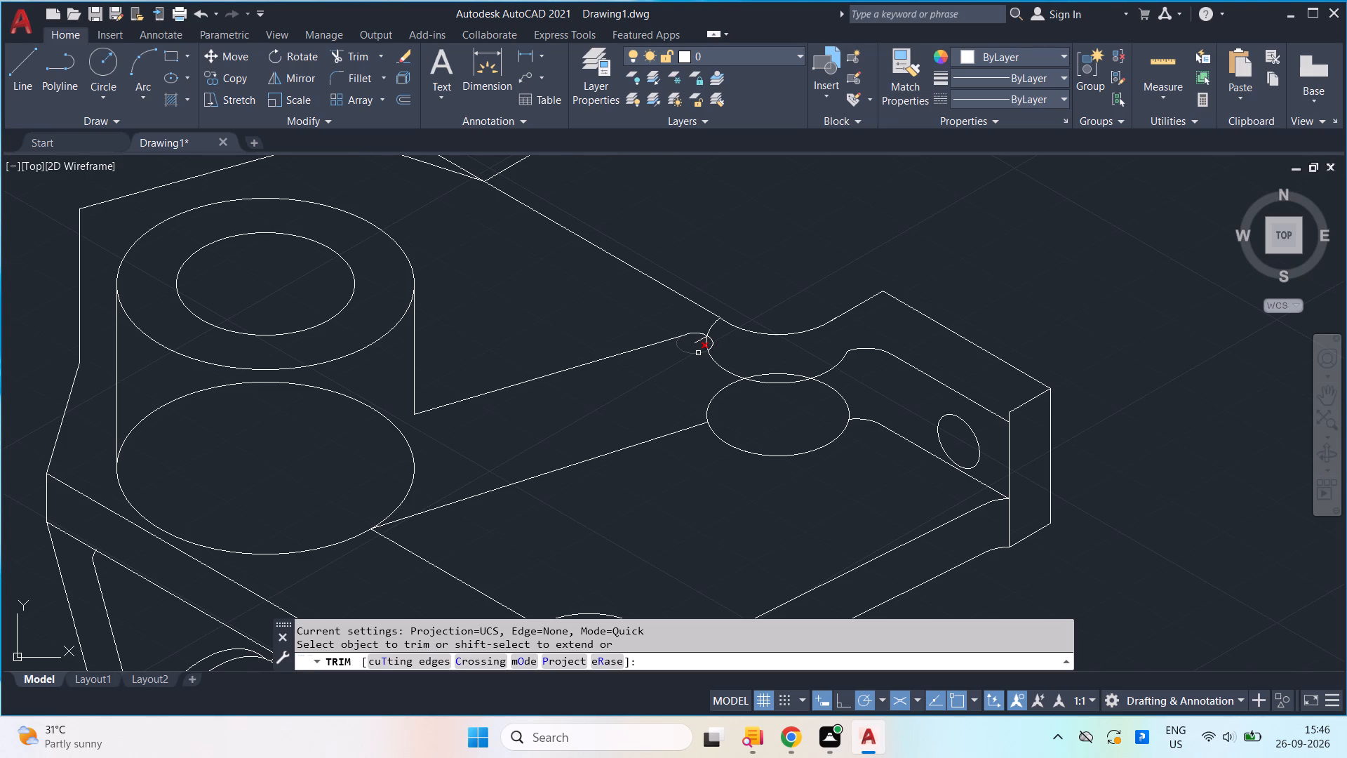
{"action": "left_click", "coordinate": [698, 352]}
{"action": "left_click", "coordinate": [697, 341]}
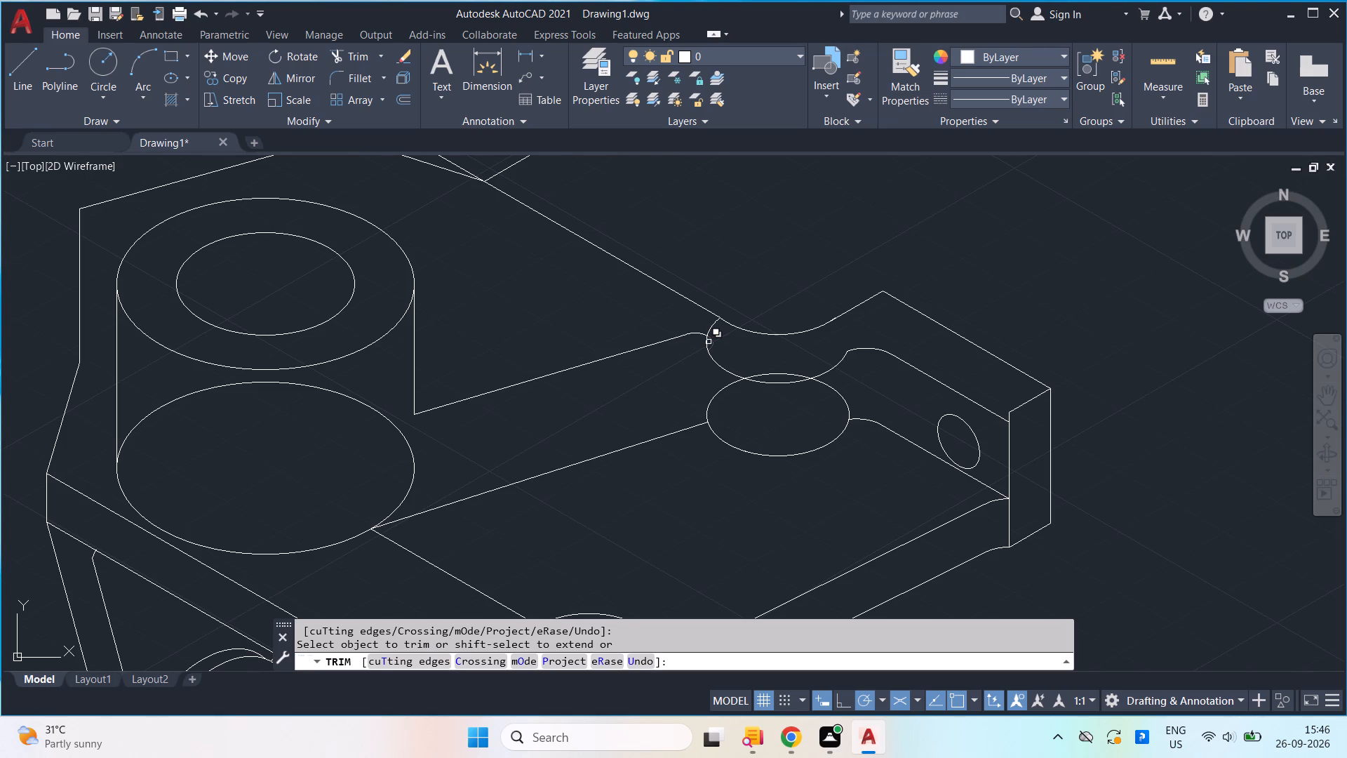
{"action": "left_click", "coordinate": [709, 342]}
Trim away the hidden back portions of the large cylinder's base ellipse and of the notch's lower ellipse.
{"action": "left_click", "coordinate": [745, 407]}
{"action": "left_click", "coordinate": [415, 465]}
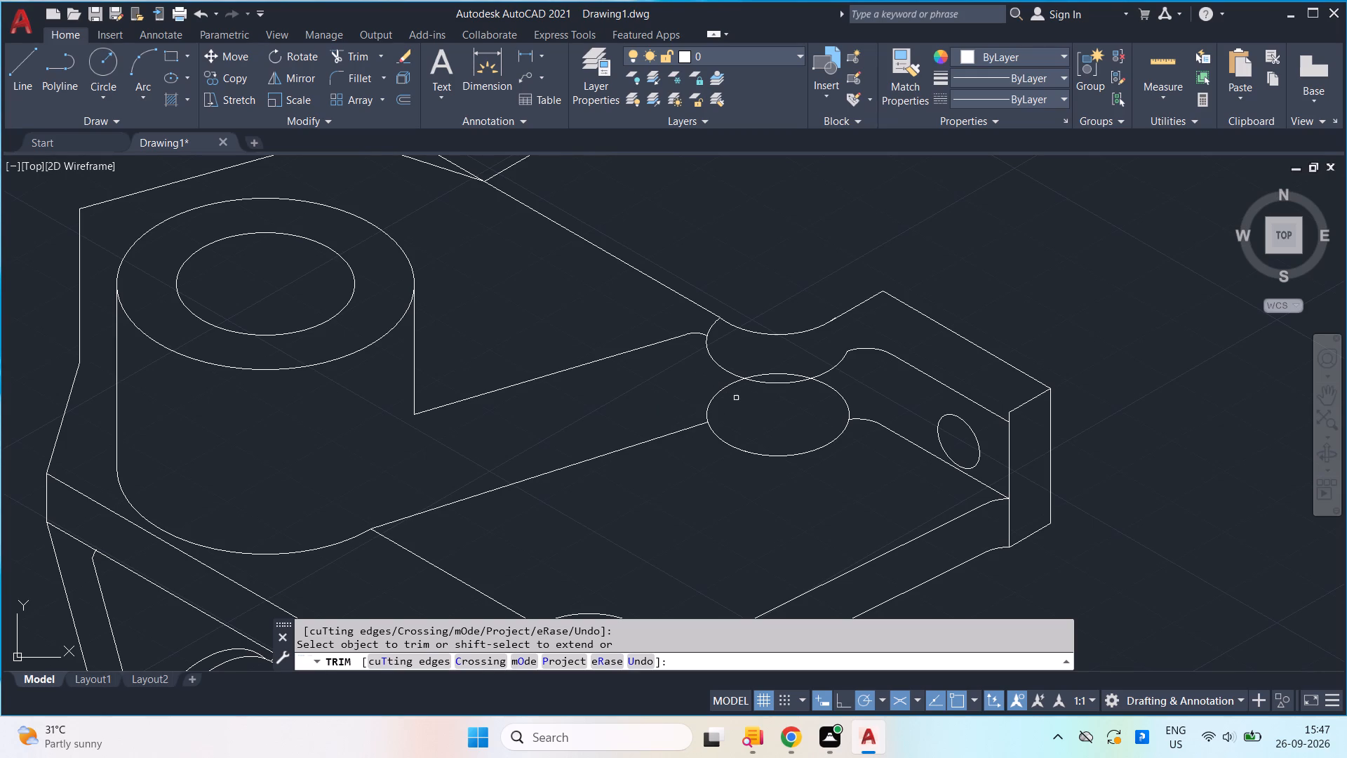
{"action": "left_click", "coordinate": [721, 394]}
{"action": "left_click", "coordinate": [760, 373]}
{"action": "left_click", "coordinate": [848, 402]}
{"action": "scroll", "coordinate": [817, 351], "scroll_direction": "up", "scroll_amount": 1}
{"action": "scroll", "coordinate": [817, 351], "scroll_direction": "down", "scroll_amount": 1}
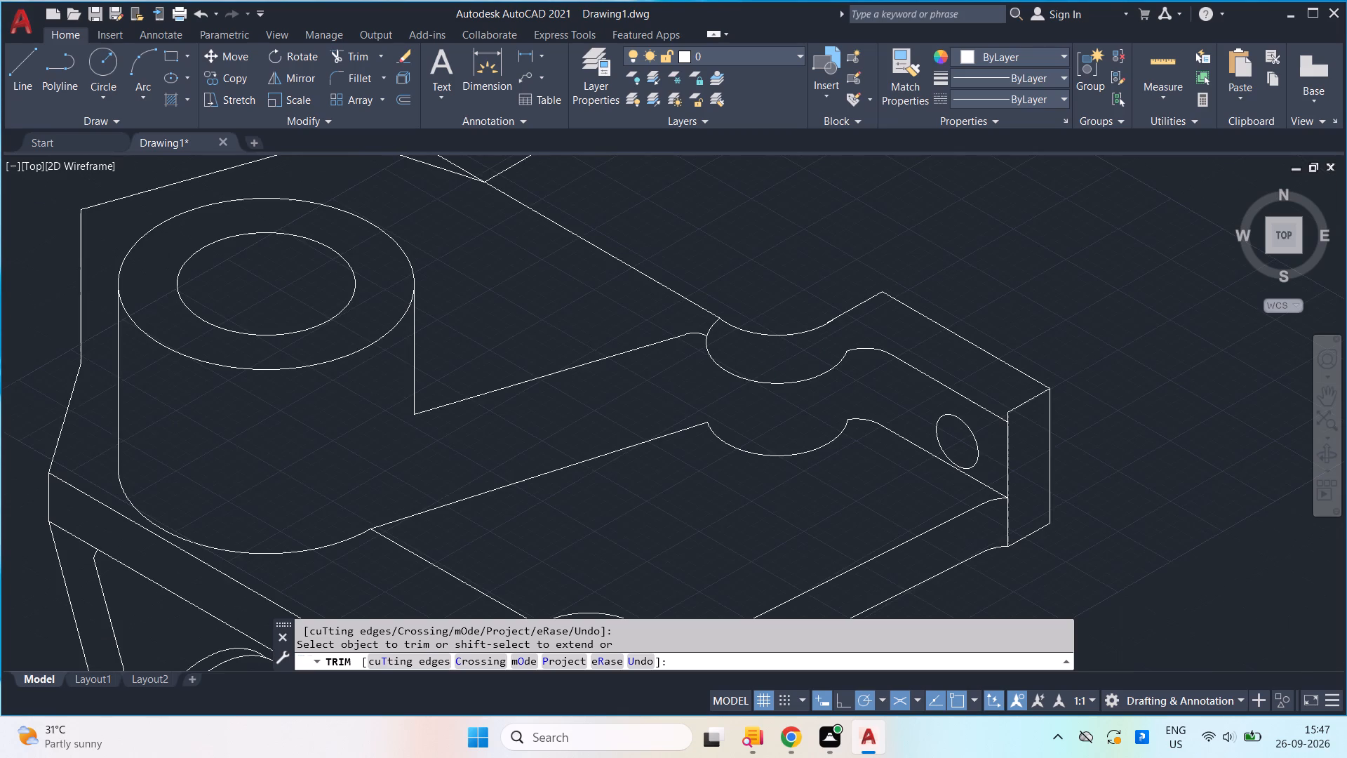
{"action": "scroll", "coordinate": [817, 351], "scroll_direction": "down", "scroll_amount": 1}
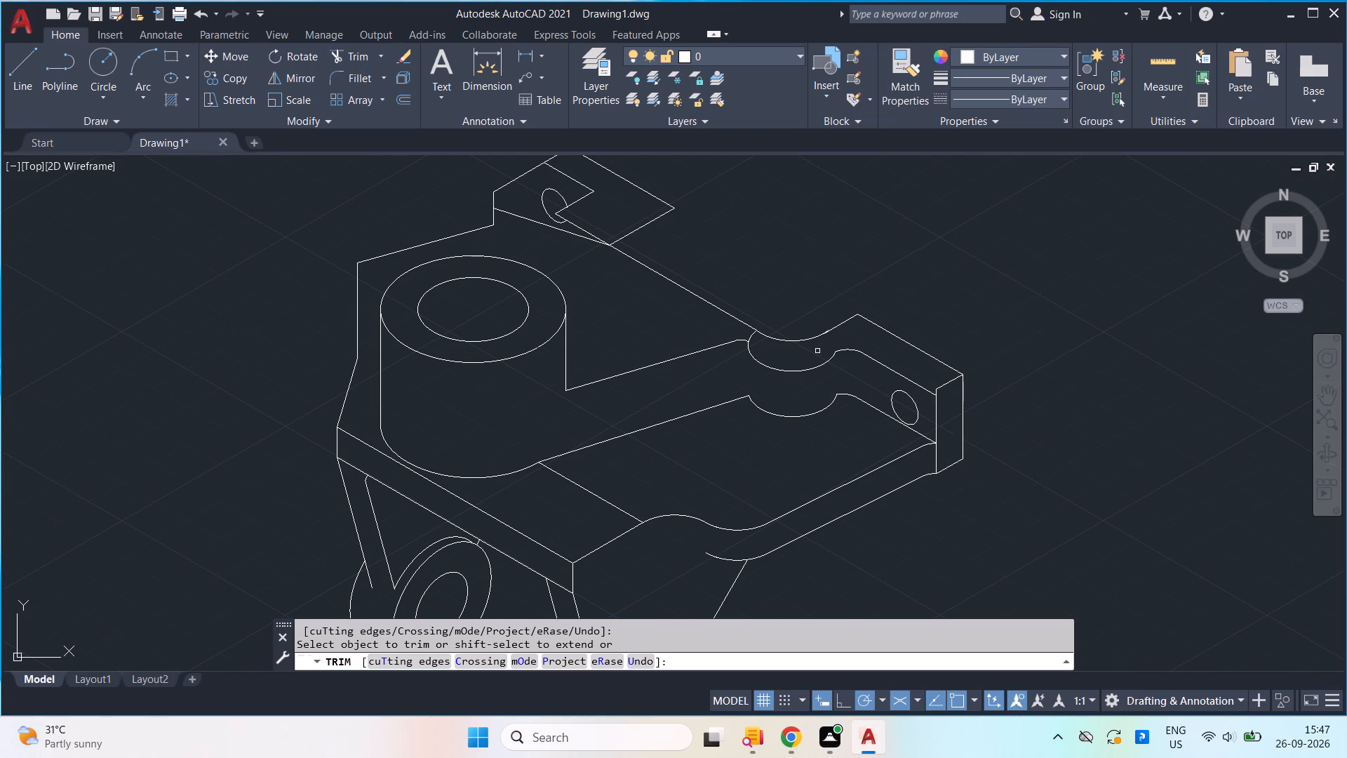
{"action": "scroll", "coordinate": [817, 351], "scroll_direction": "down", "scroll_amount": 1}
{"action": "scroll", "coordinate": [817, 351], "scroll_direction": "up", "scroll_amount": 2}
{"action": "scroll", "coordinate": [817, 351], "scroll_direction": "down", "scroll_amount": 1}
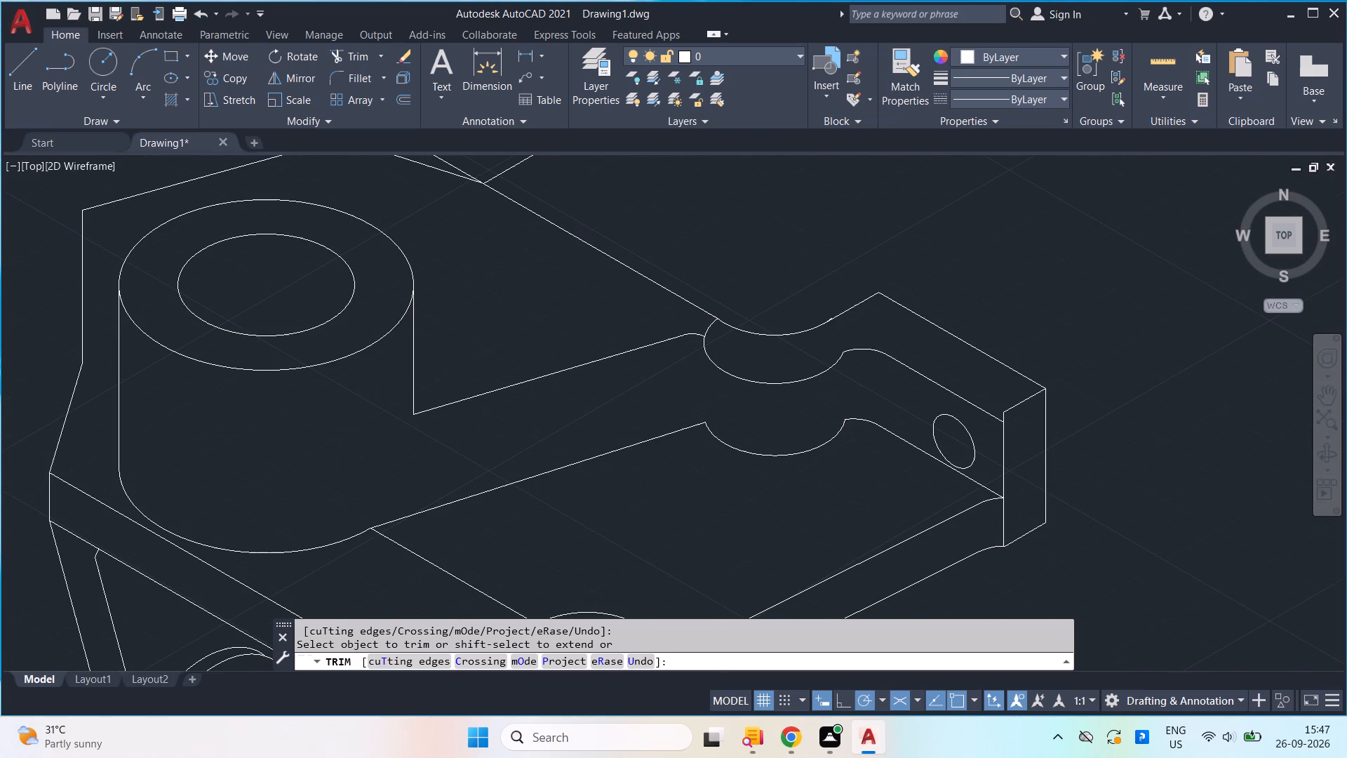
{"action": "scroll", "coordinate": [817, 351], "scroll_direction": "down", "scroll_amount": 1}
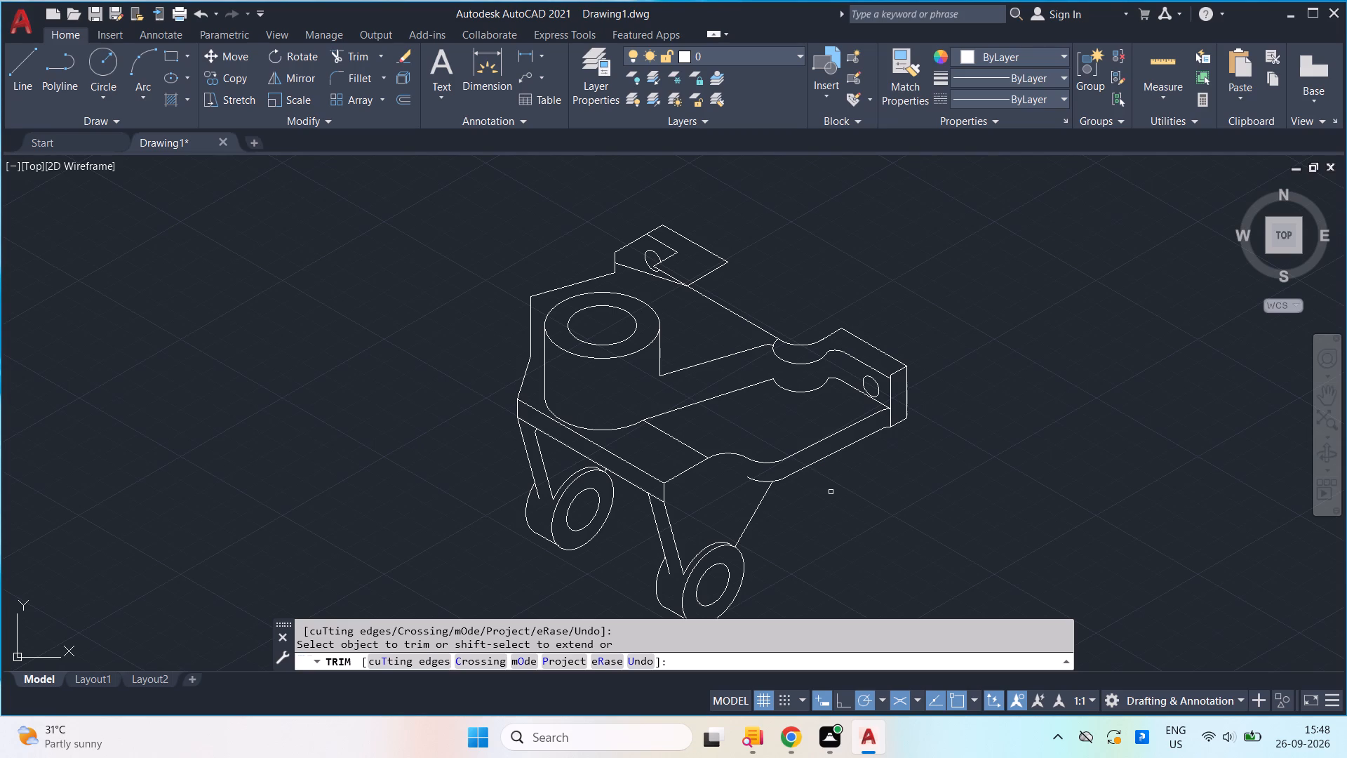
{"action": "key", "text": "Escape"}
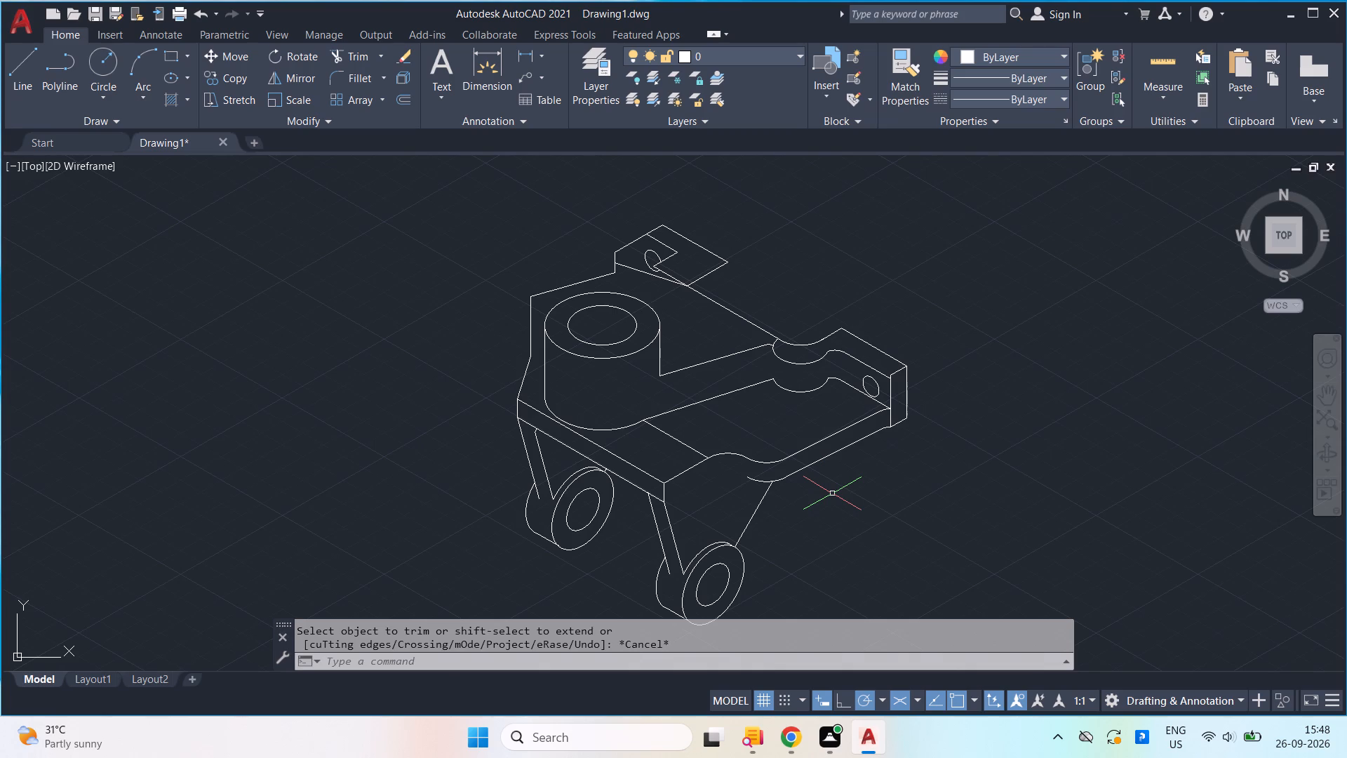
Trim the short leftover arc between the arm's rounded corner and the plate's back edge at the notch.
{"action": "type", "text": "tr"}
{"action": "key", "text": "Return"}
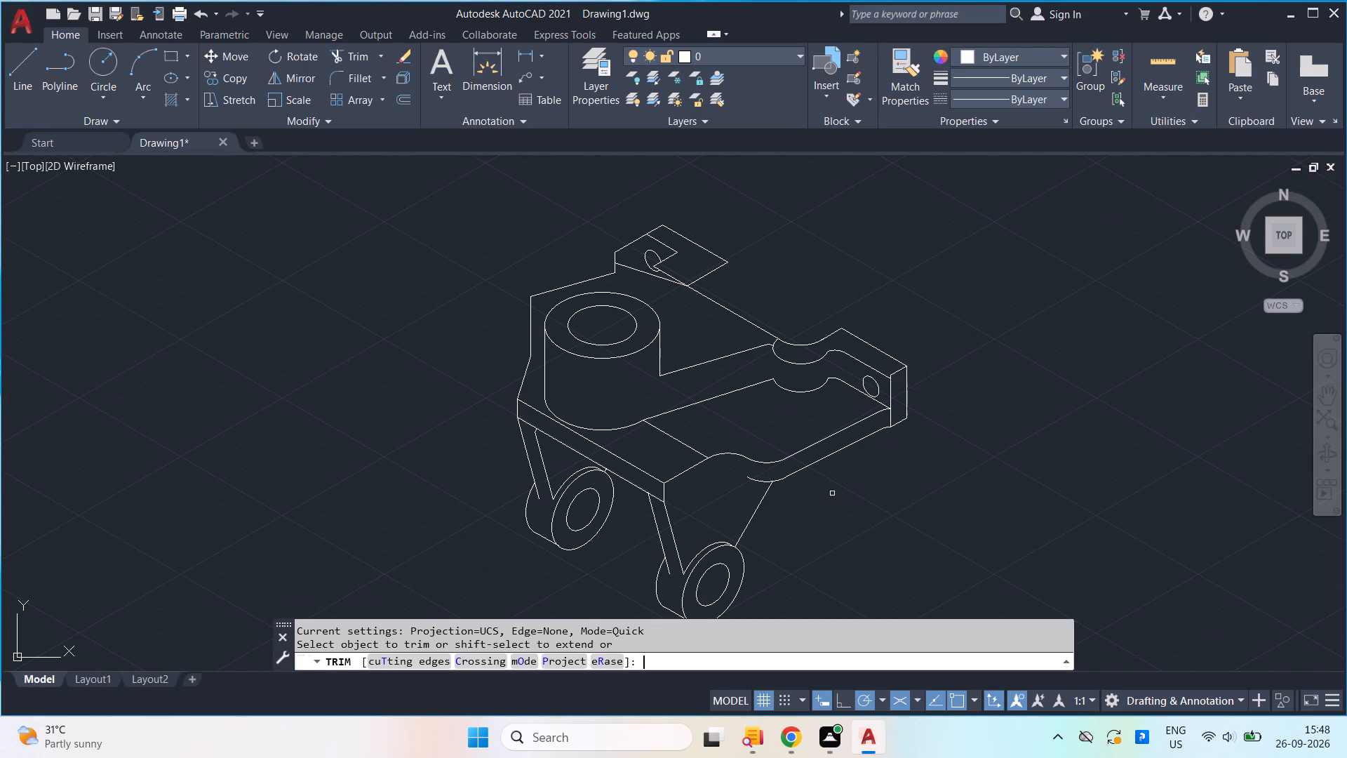
{"action": "scroll", "coordinate": [793, 427], "scroll_direction": "up", "scroll_amount": 2}
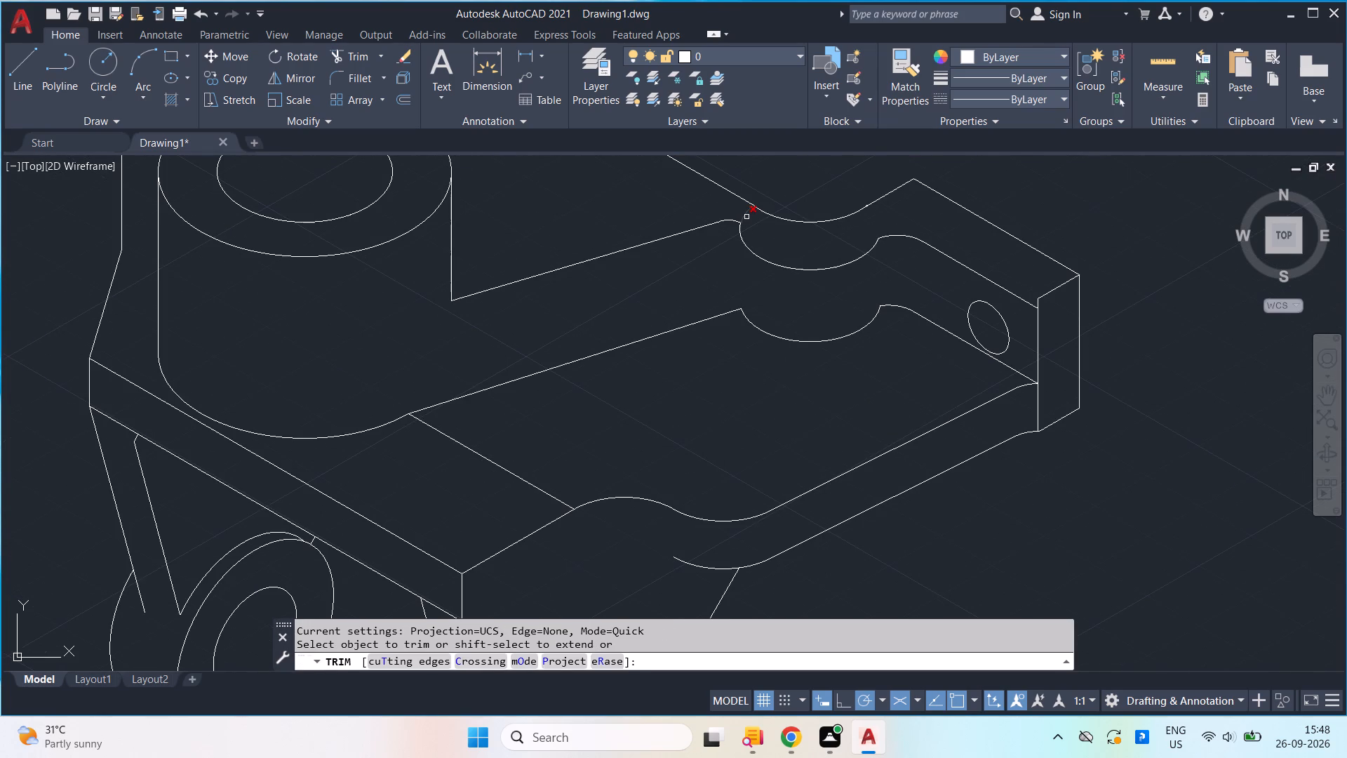
{"action": "left_click", "coordinate": [746, 217]}
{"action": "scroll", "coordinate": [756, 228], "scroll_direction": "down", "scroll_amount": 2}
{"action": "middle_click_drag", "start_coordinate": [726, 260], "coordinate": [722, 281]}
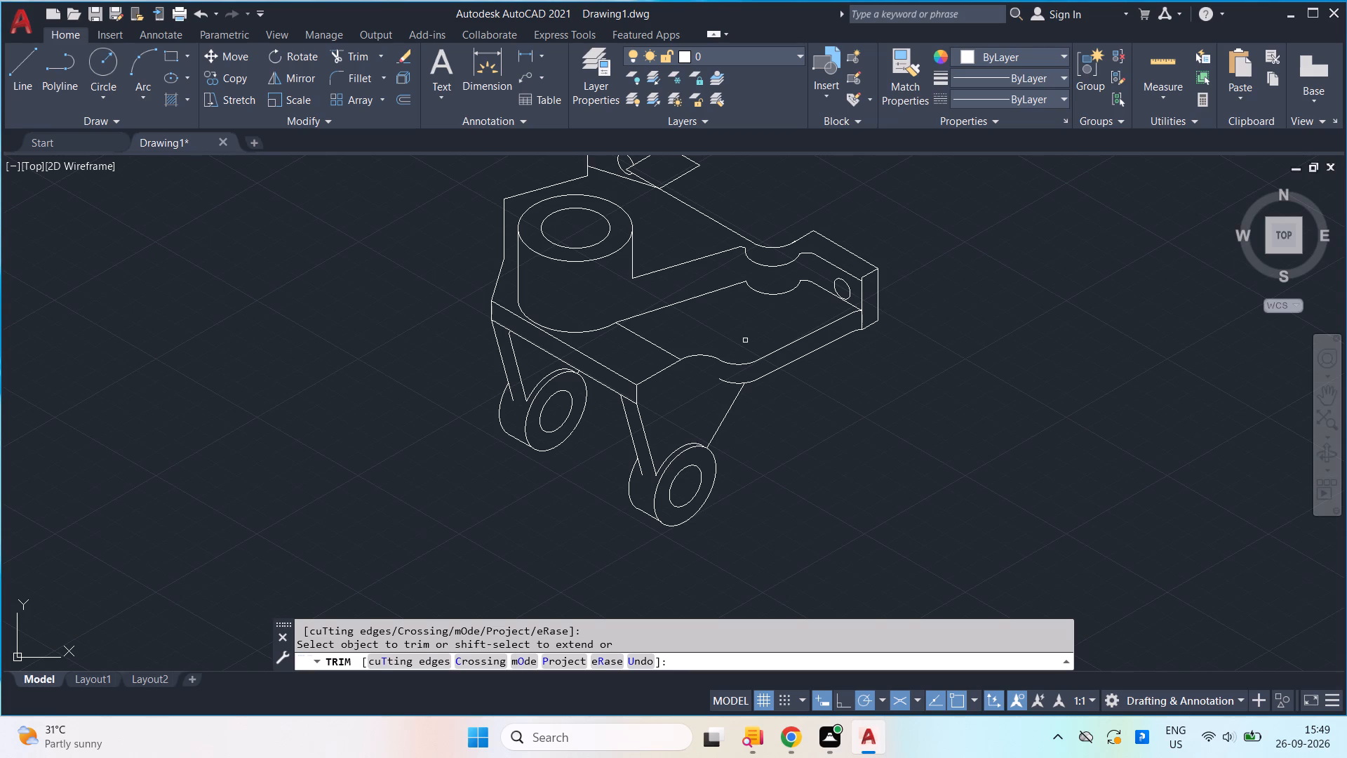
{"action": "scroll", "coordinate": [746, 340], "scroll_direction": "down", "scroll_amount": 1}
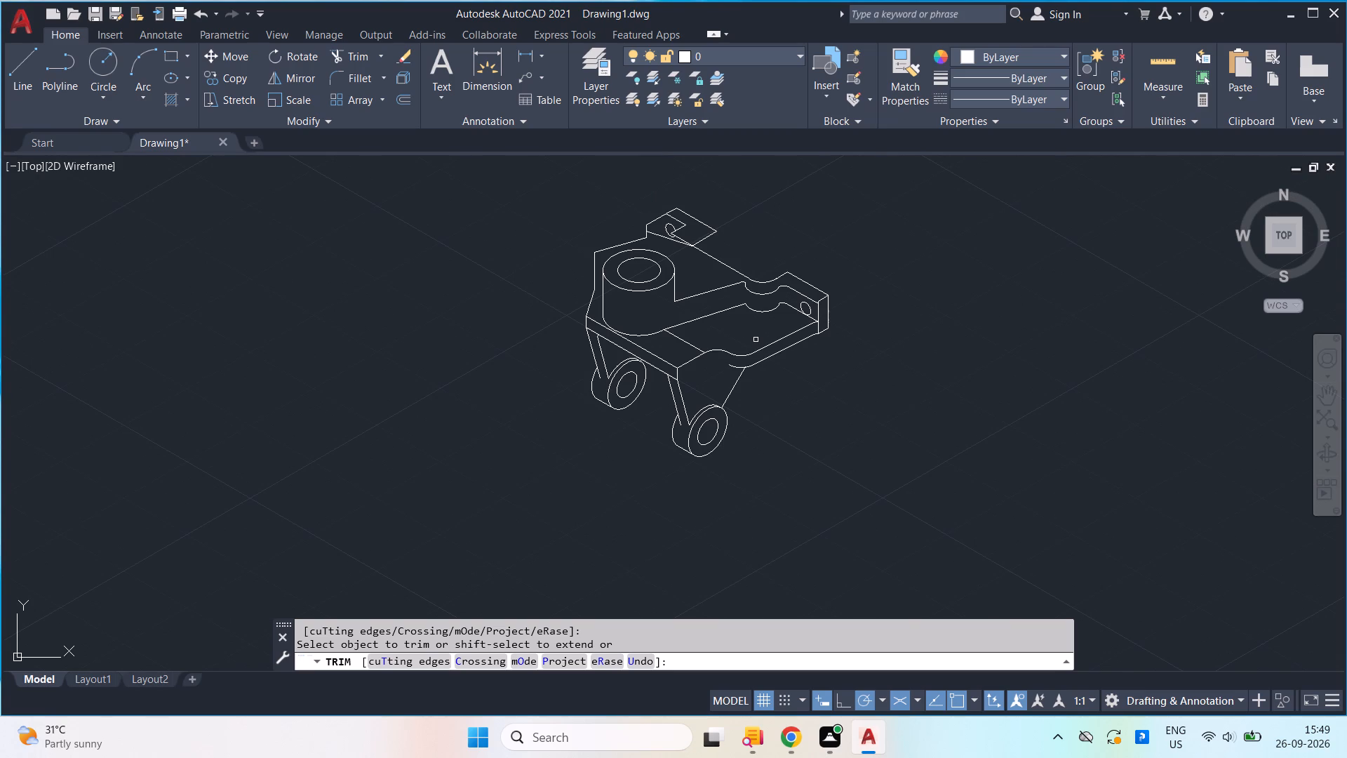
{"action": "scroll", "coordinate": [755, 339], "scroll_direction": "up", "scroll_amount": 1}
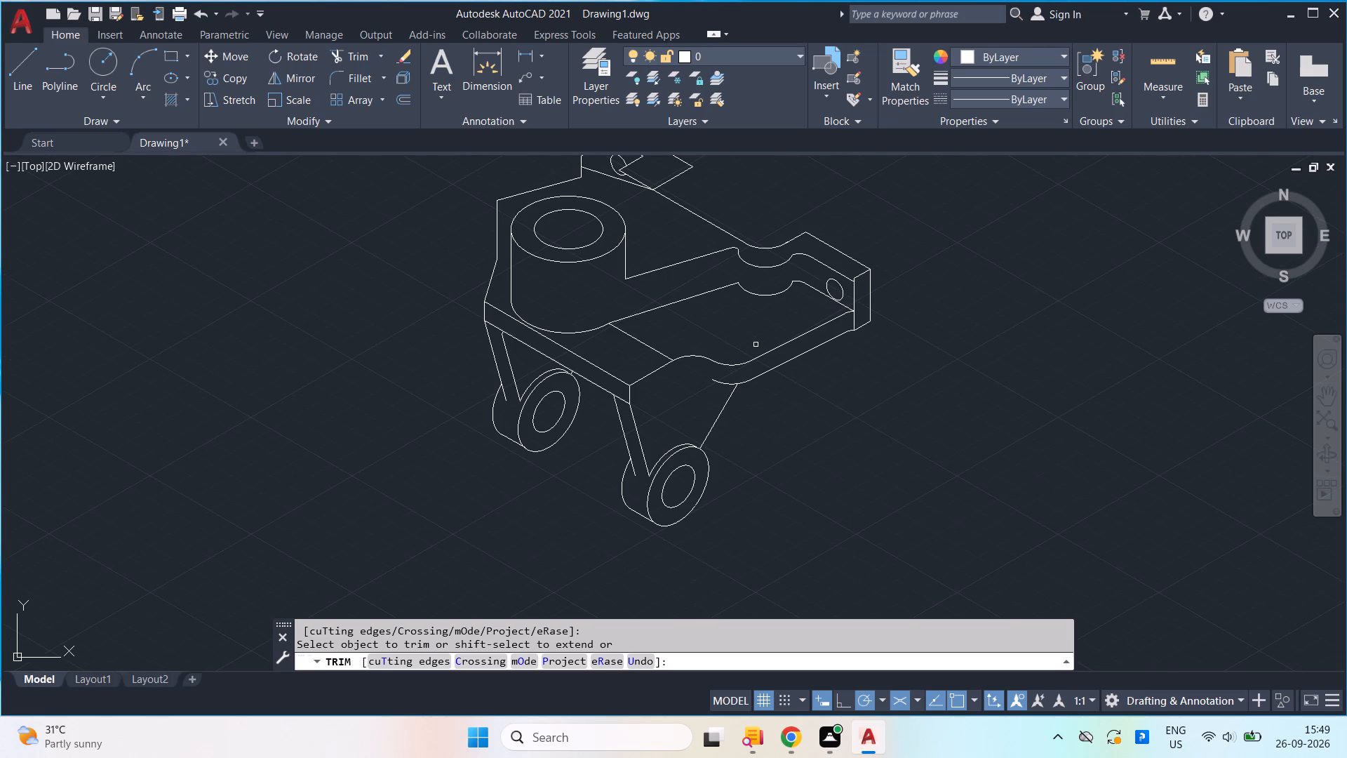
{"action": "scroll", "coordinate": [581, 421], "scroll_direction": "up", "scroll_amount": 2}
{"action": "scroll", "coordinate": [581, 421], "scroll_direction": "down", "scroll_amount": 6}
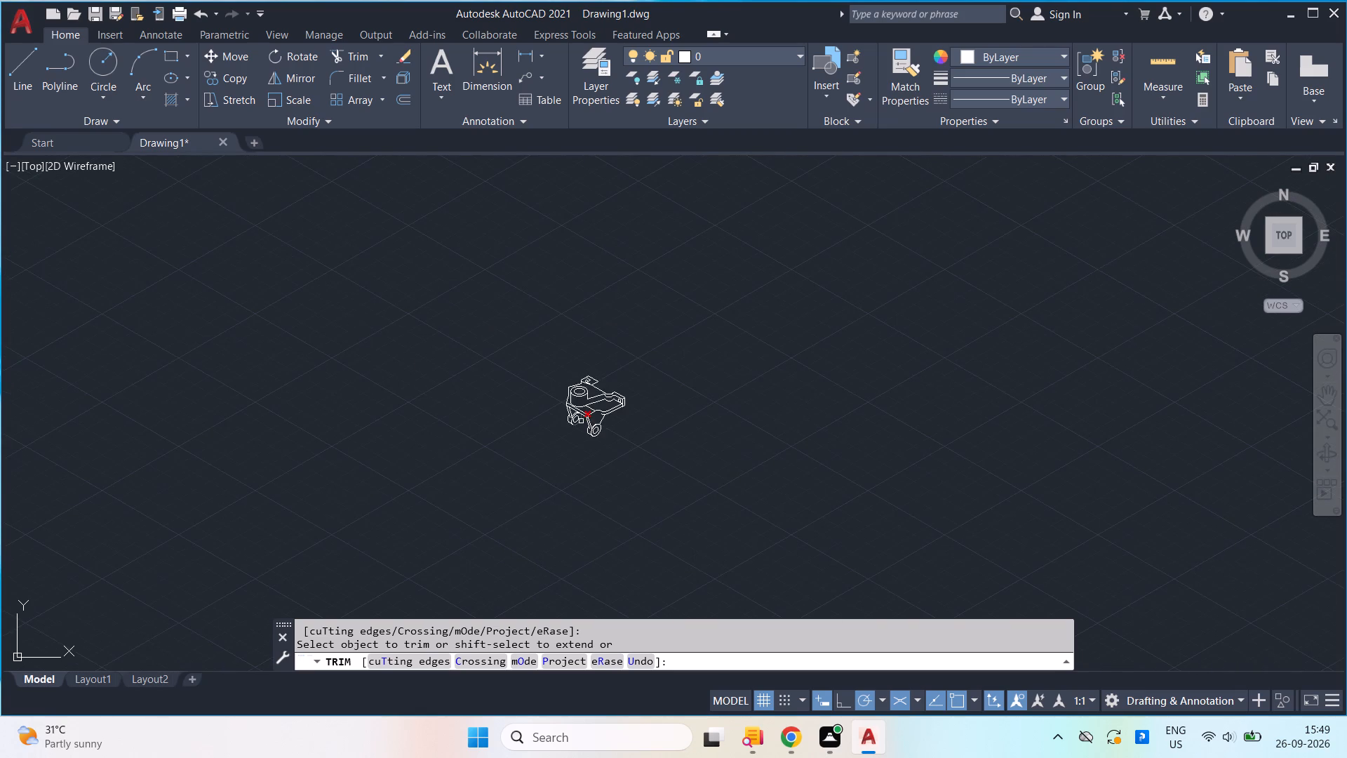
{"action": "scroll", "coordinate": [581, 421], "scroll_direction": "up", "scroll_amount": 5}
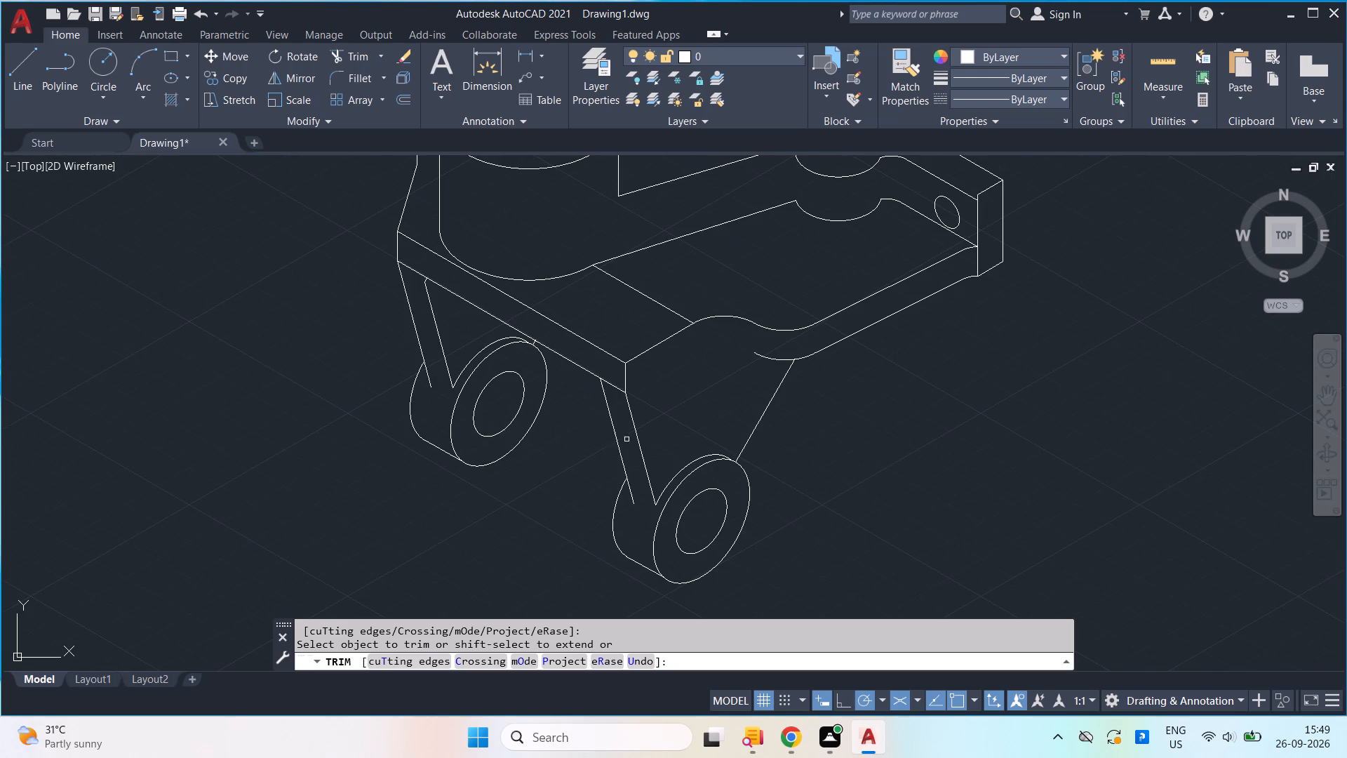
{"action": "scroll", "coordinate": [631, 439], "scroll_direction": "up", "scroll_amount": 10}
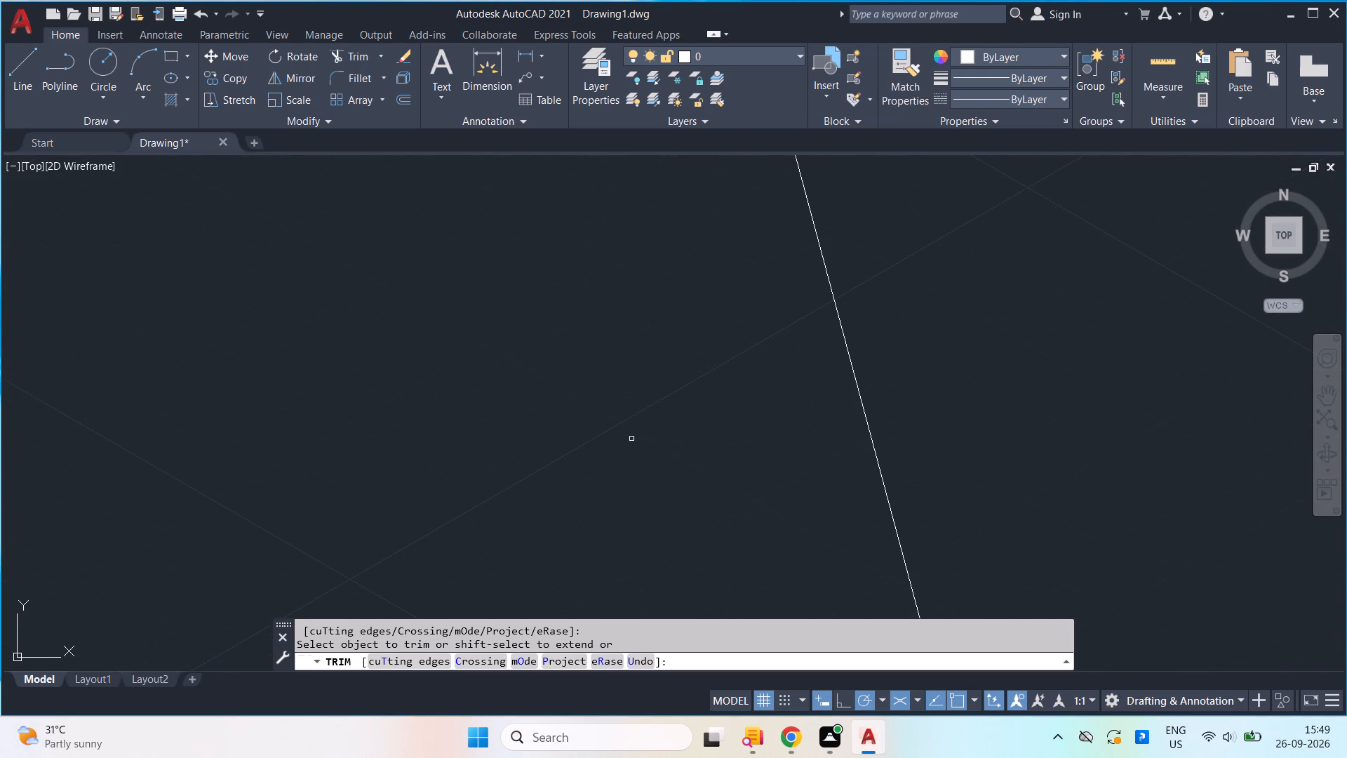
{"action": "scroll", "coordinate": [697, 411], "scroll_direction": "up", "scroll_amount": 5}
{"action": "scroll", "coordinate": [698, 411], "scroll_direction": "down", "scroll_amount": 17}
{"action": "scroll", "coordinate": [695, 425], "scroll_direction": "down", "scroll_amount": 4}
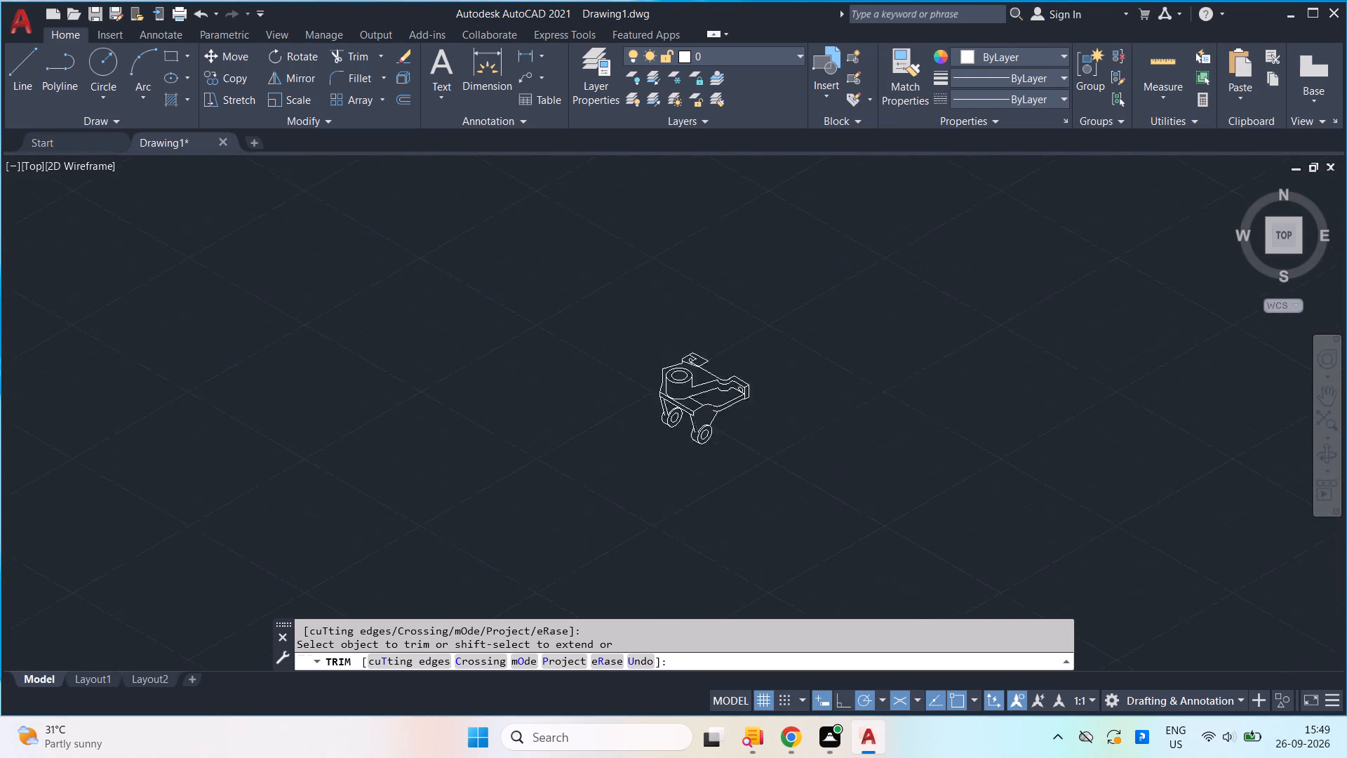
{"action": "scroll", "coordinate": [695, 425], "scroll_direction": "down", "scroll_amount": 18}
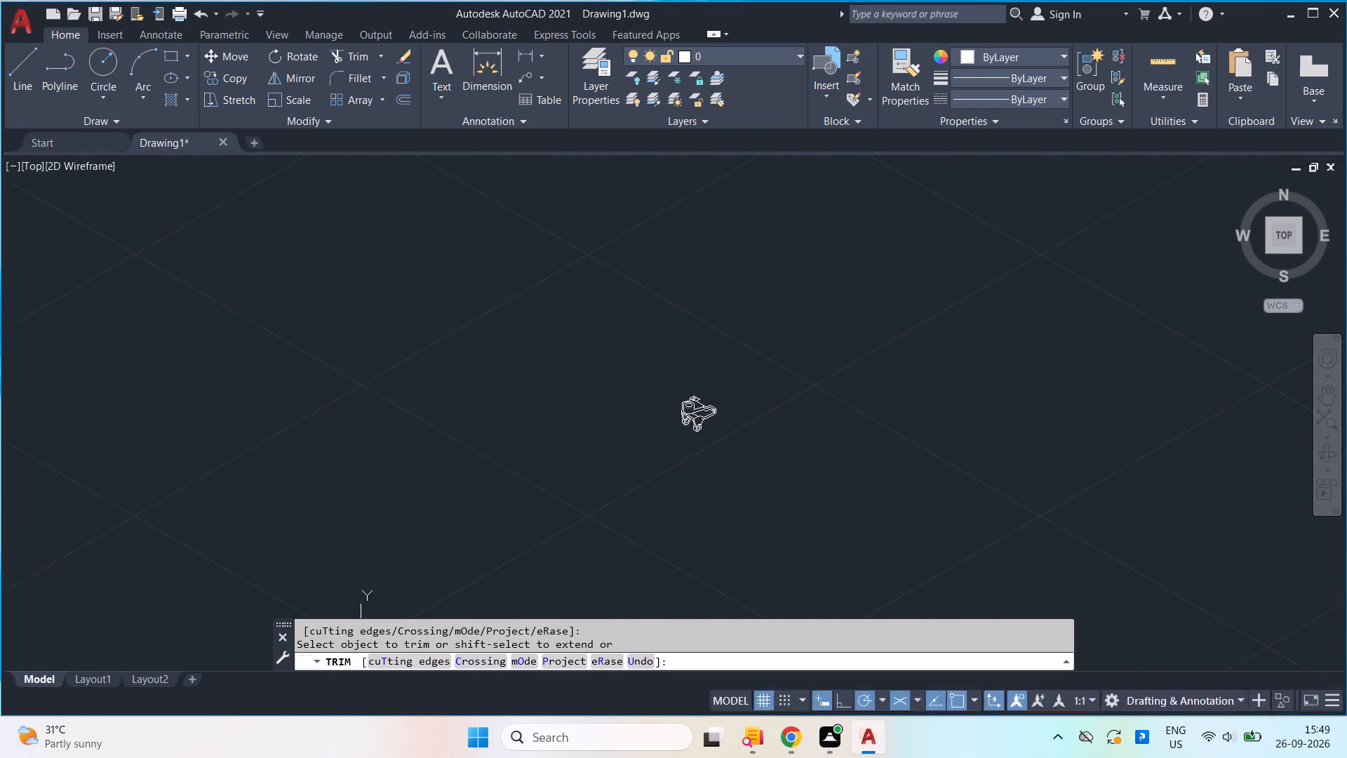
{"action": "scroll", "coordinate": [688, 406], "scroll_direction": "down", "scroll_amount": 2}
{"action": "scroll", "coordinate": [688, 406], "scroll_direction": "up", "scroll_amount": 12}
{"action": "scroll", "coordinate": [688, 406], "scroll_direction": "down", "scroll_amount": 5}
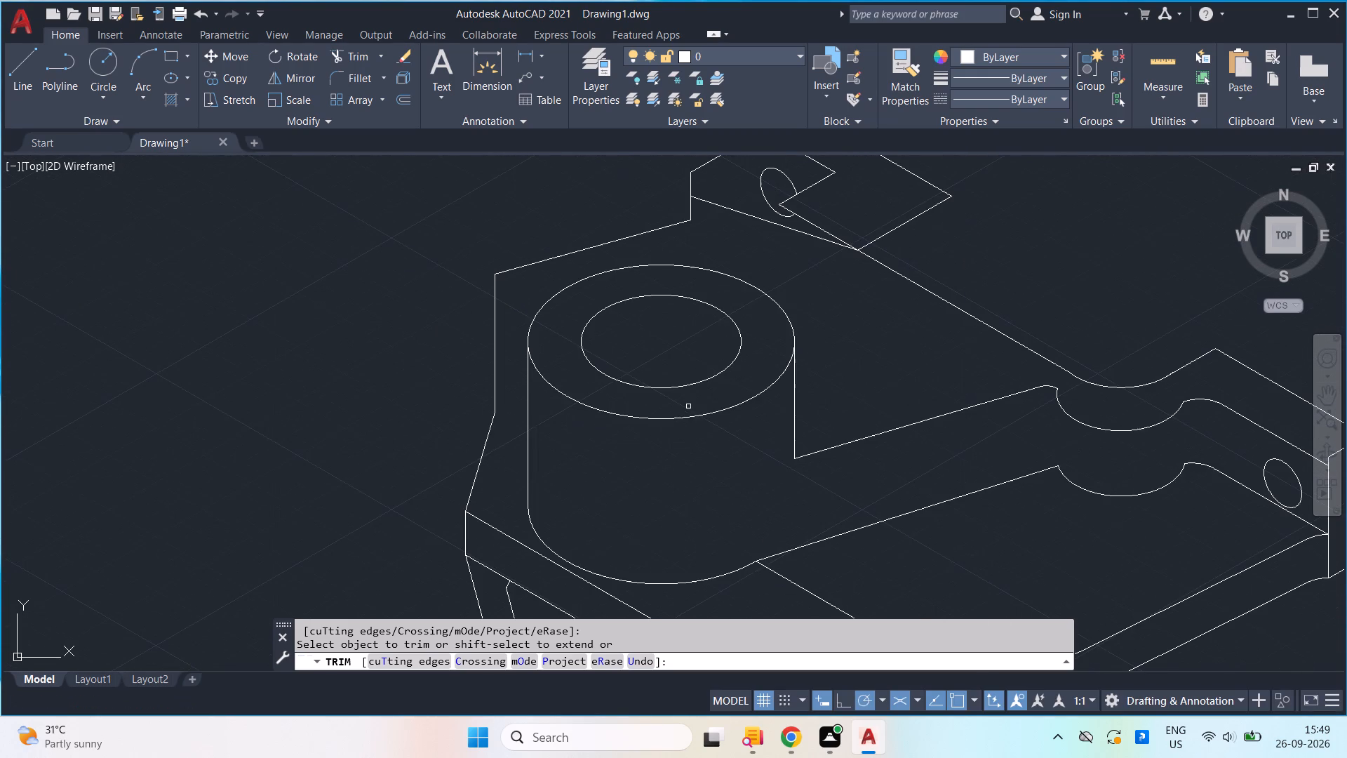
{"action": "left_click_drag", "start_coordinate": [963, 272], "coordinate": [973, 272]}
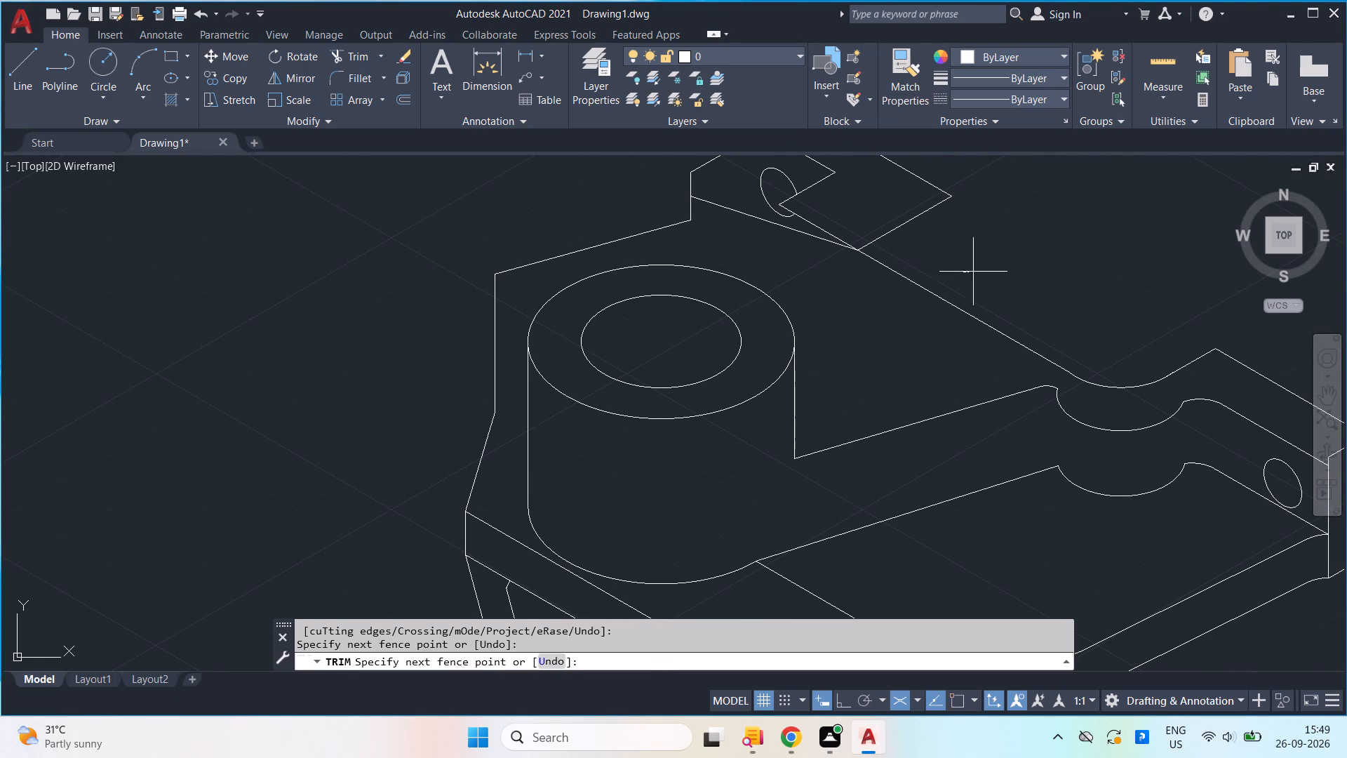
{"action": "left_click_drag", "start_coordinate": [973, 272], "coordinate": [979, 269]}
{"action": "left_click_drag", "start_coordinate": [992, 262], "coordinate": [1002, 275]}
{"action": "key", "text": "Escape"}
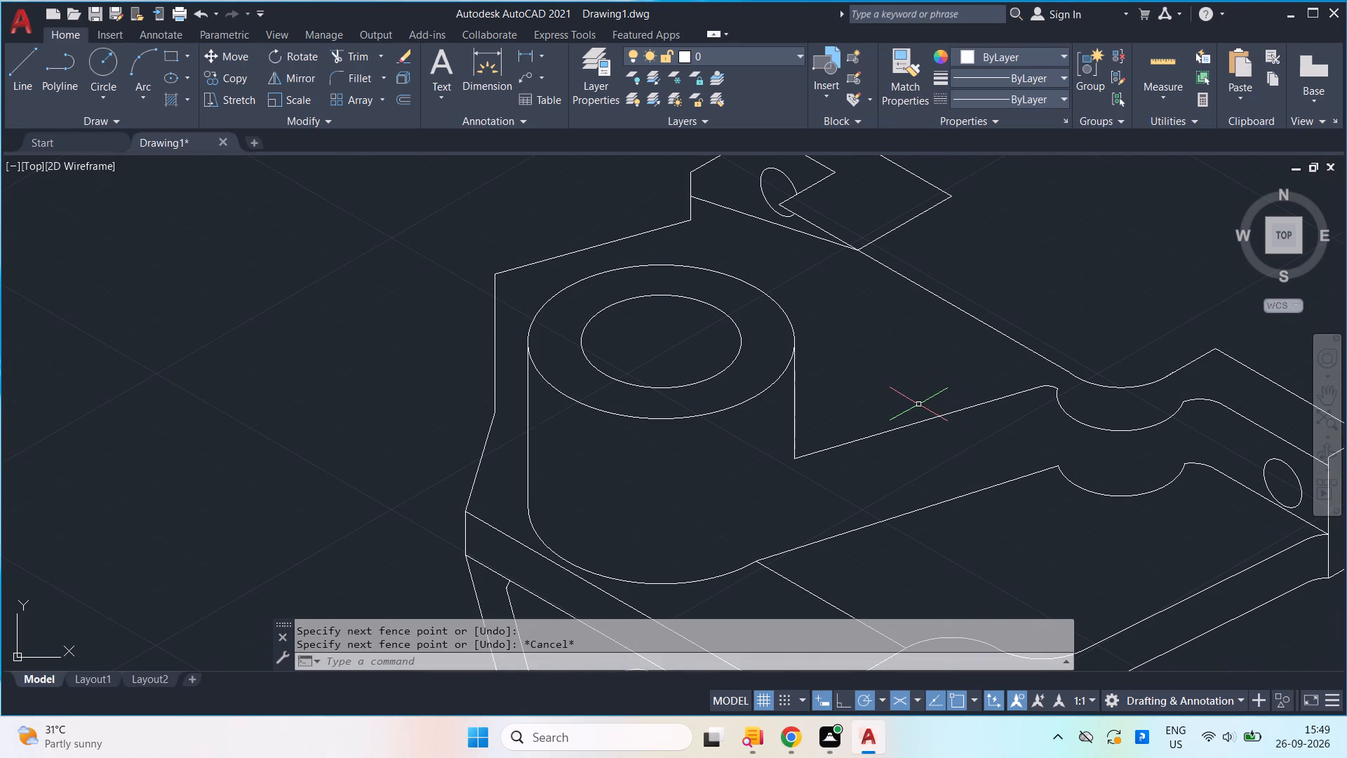
Copy the large cylinder's outer top ellipse from its centre about 24.2 units straight down at 270°.
{"action": "scroll", "coordinate": [850, 475], "scroll_direction": "down", "scroll_amount": 1}
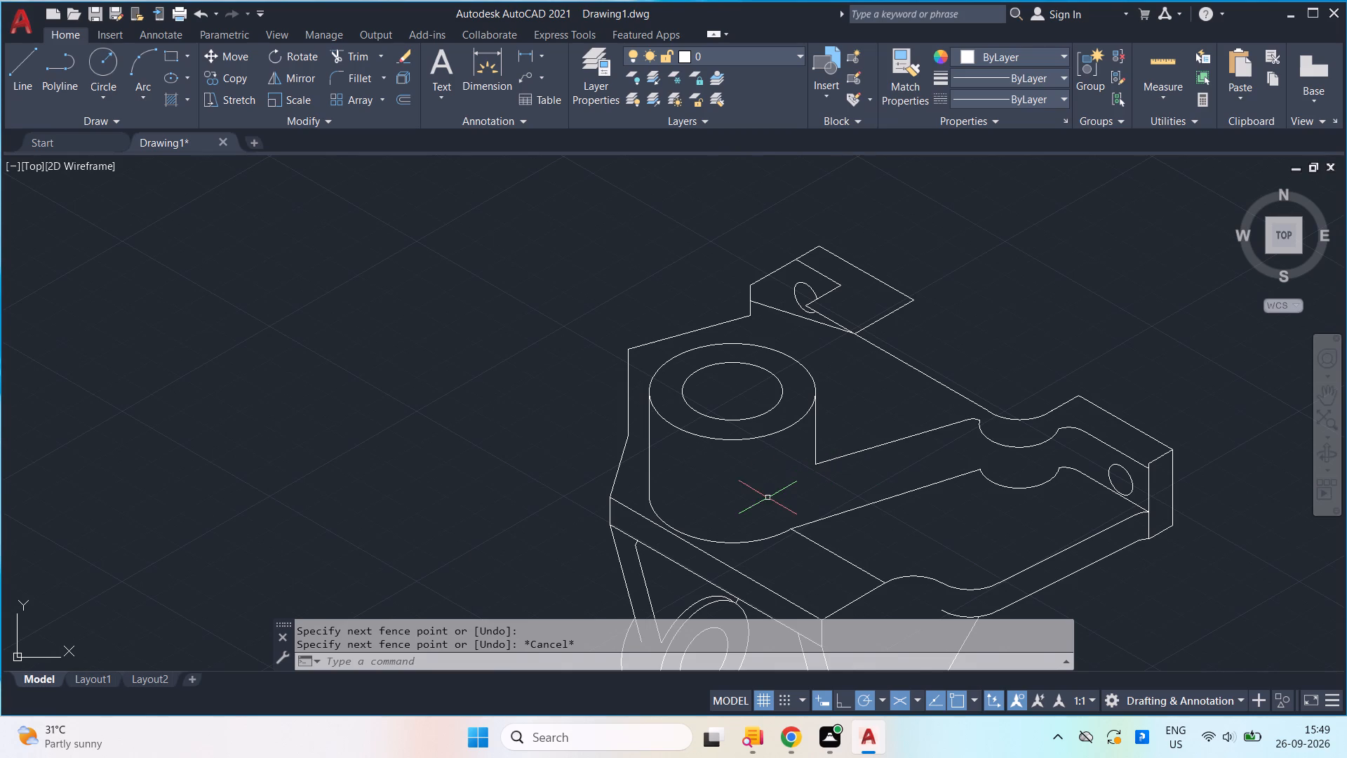
{"action": "left_click", "coordinate": [728, 439]}
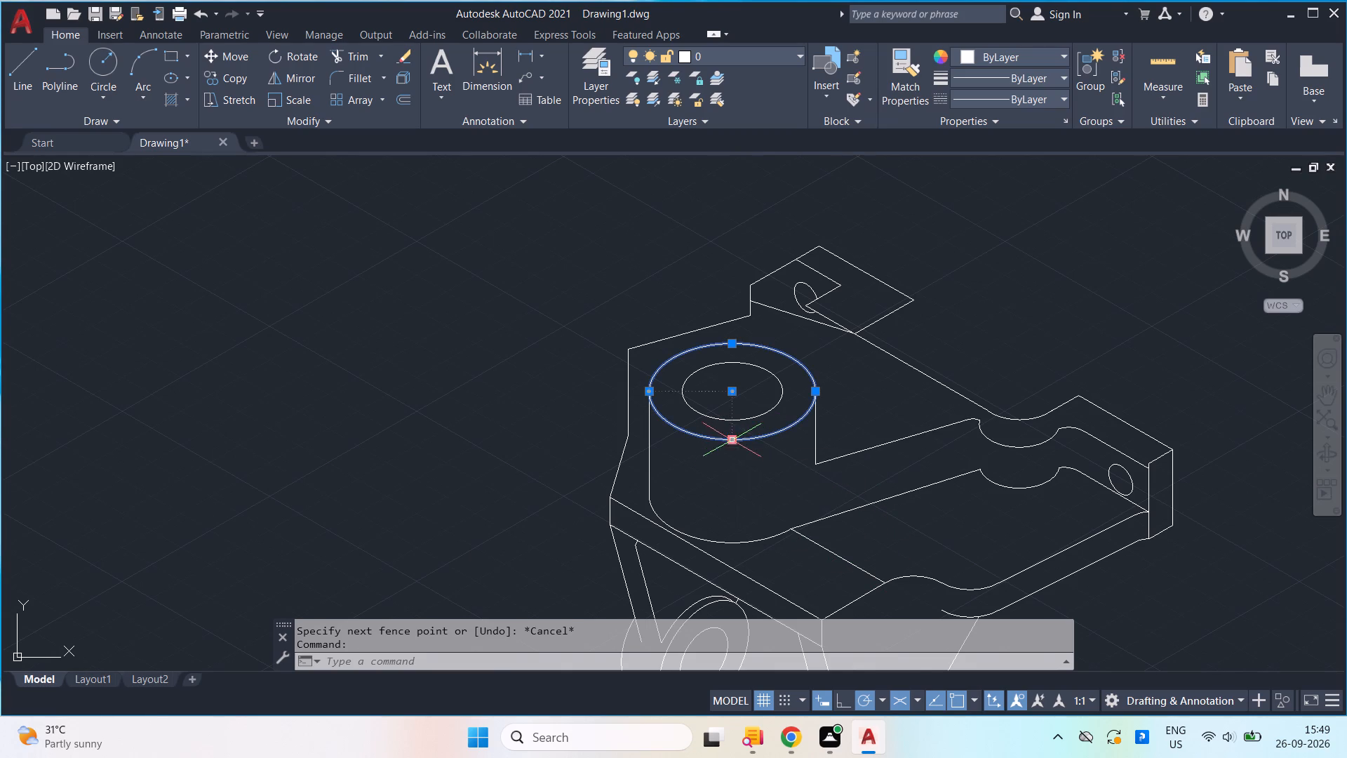
{"action": "key", "text": "c"}
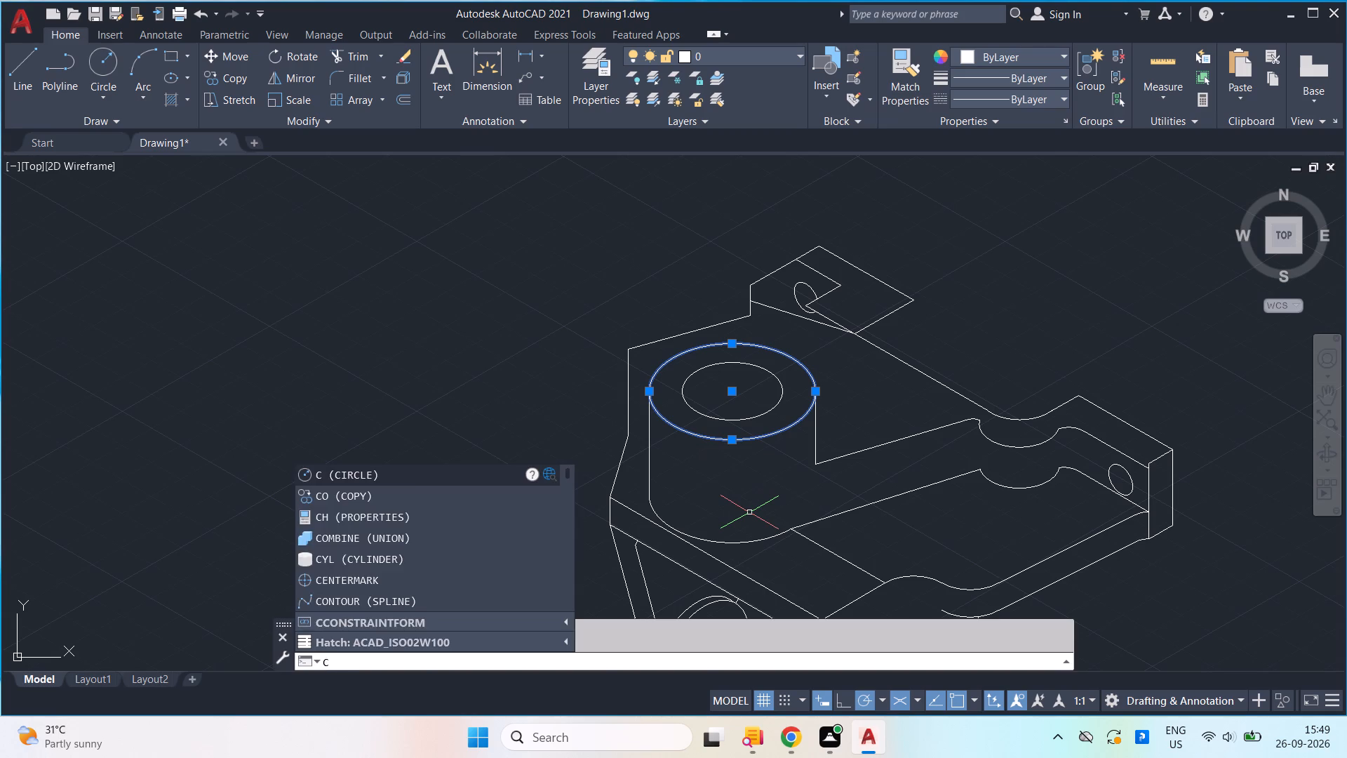
{"action": "key", "text": "o"}
{"action": "key", "text": "Return"}
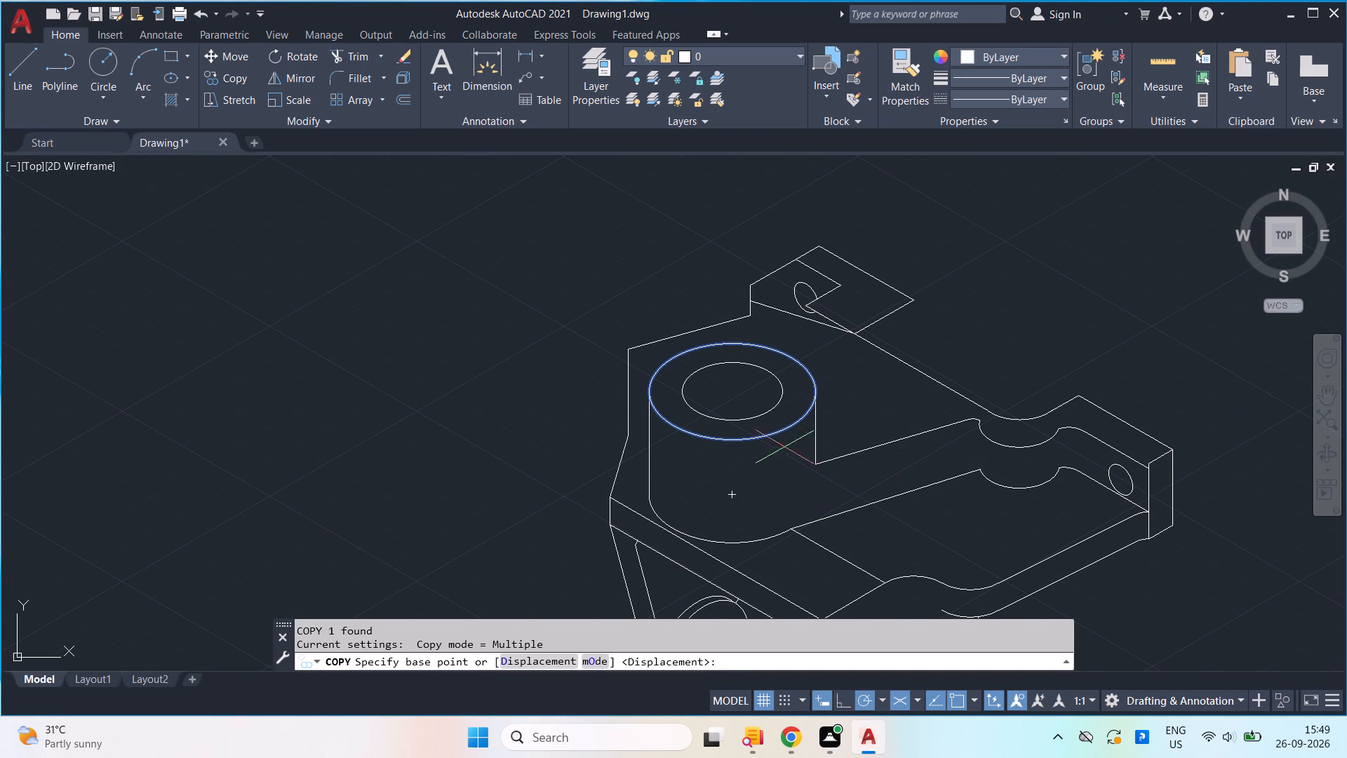
{"action": "left_click", "coordinate": [728, 388]}
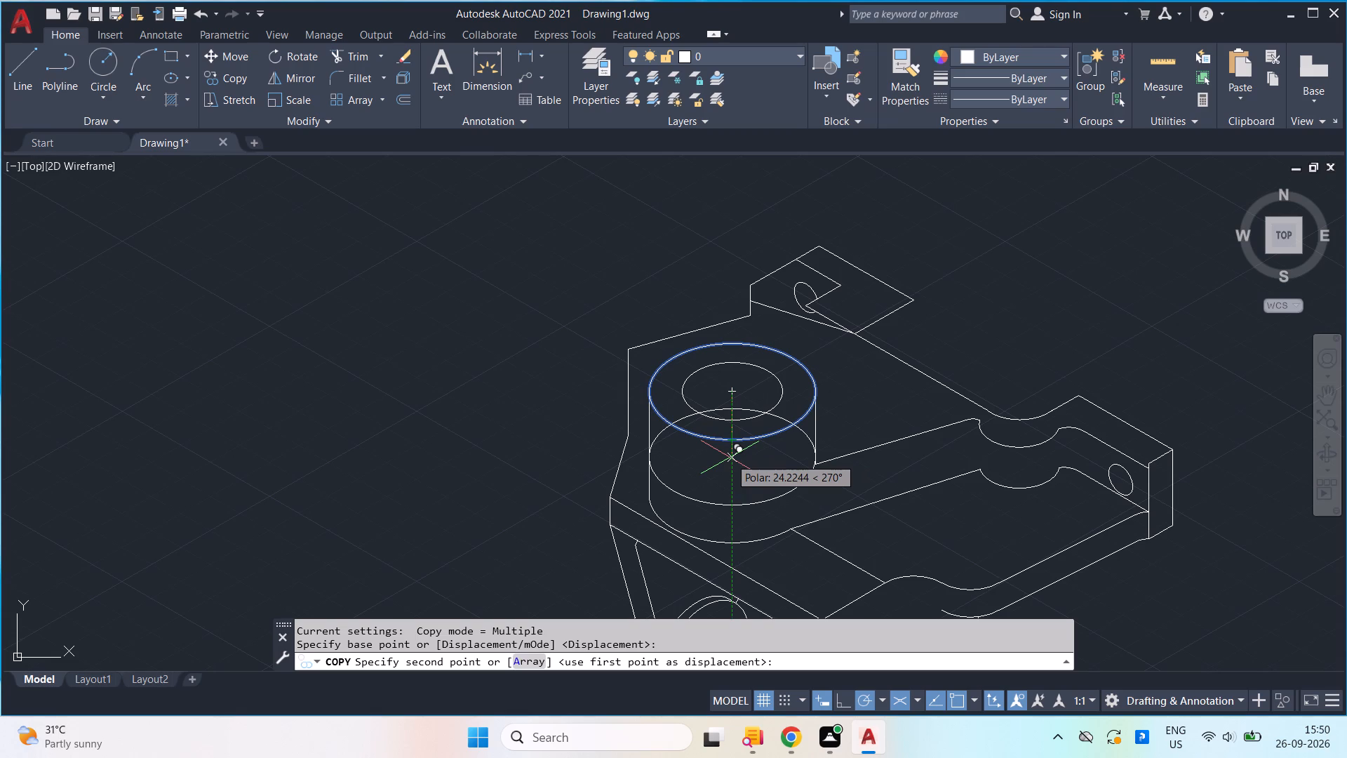
{"action": "left_click", "coordinate": [730, 458]}
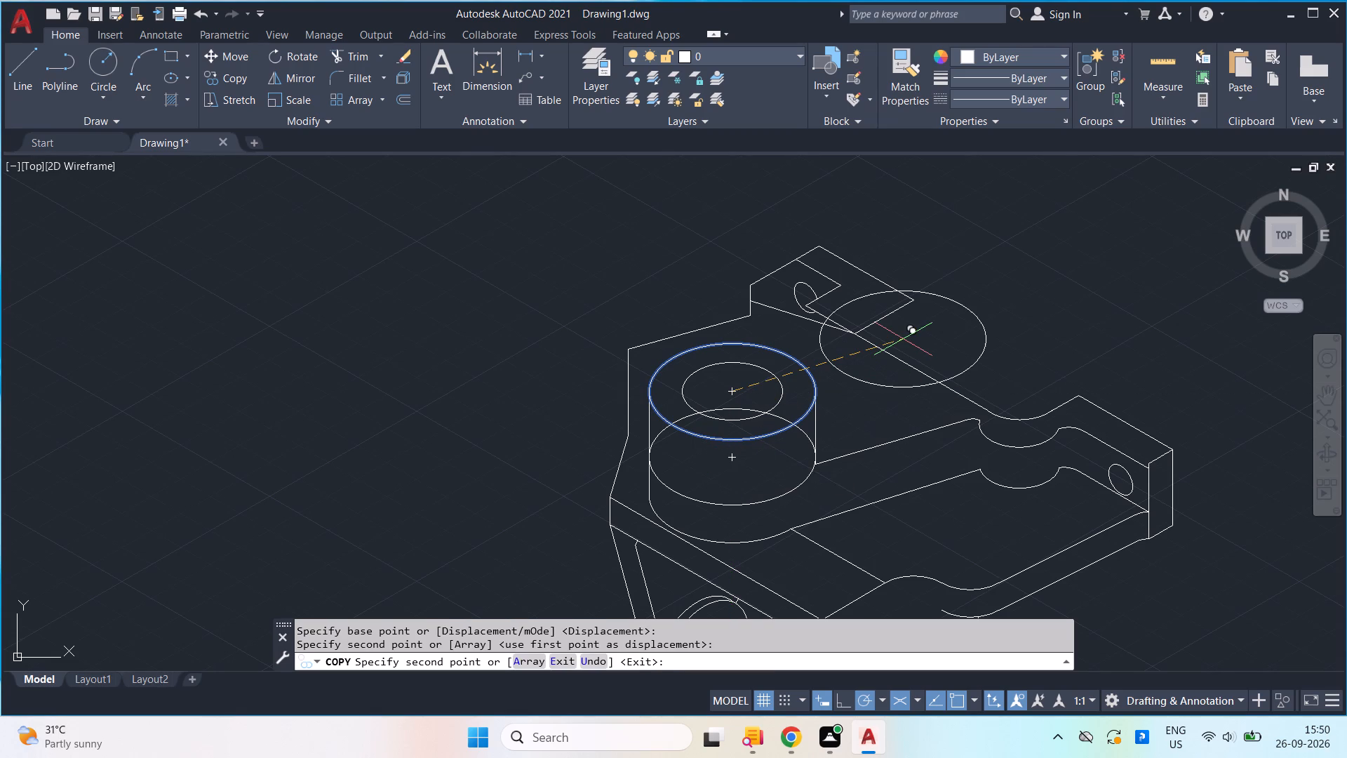
{"action": "key", "text": "space"}
Trim away every portion of the copied ellipse across the large cylinder's side, including the short arcs beside its vertical edges.
{"action": "type", "text": "tr"}
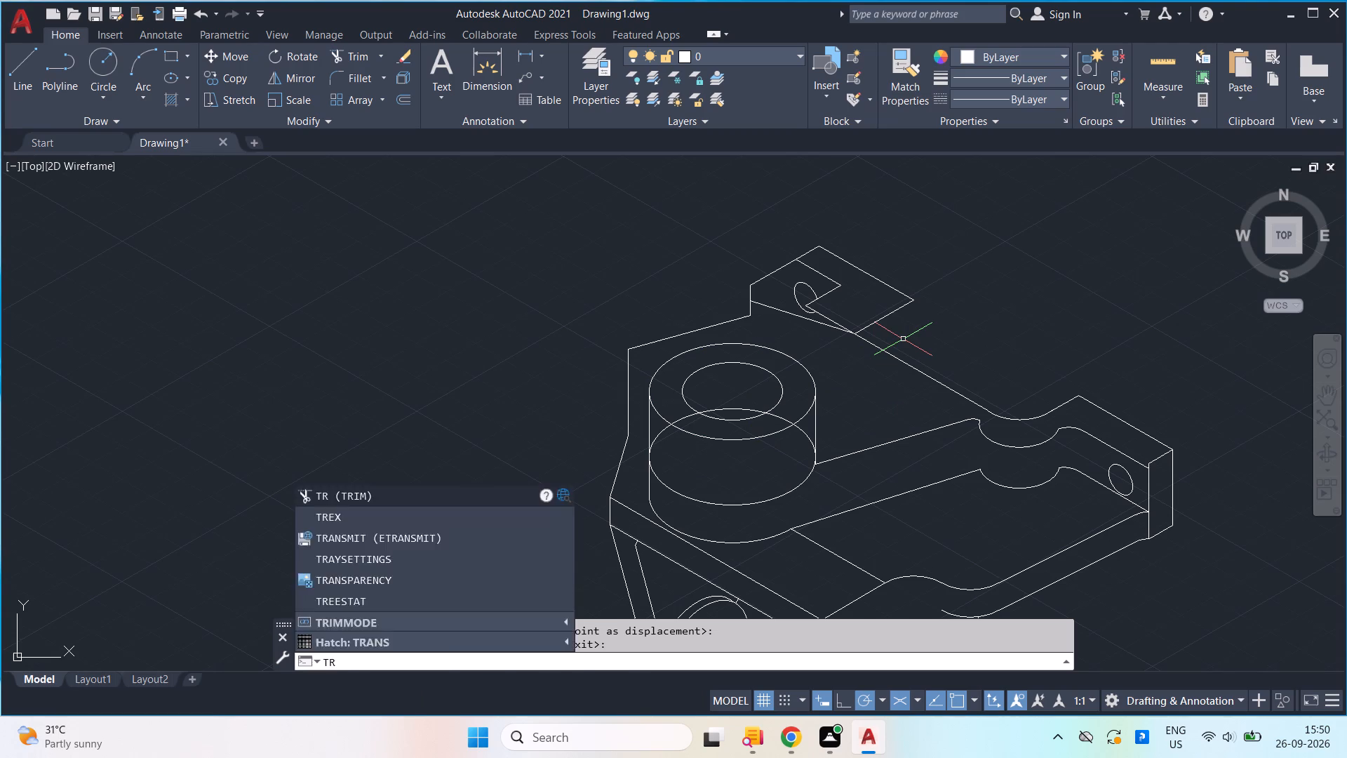
{"action": "key", "text": "Return"}
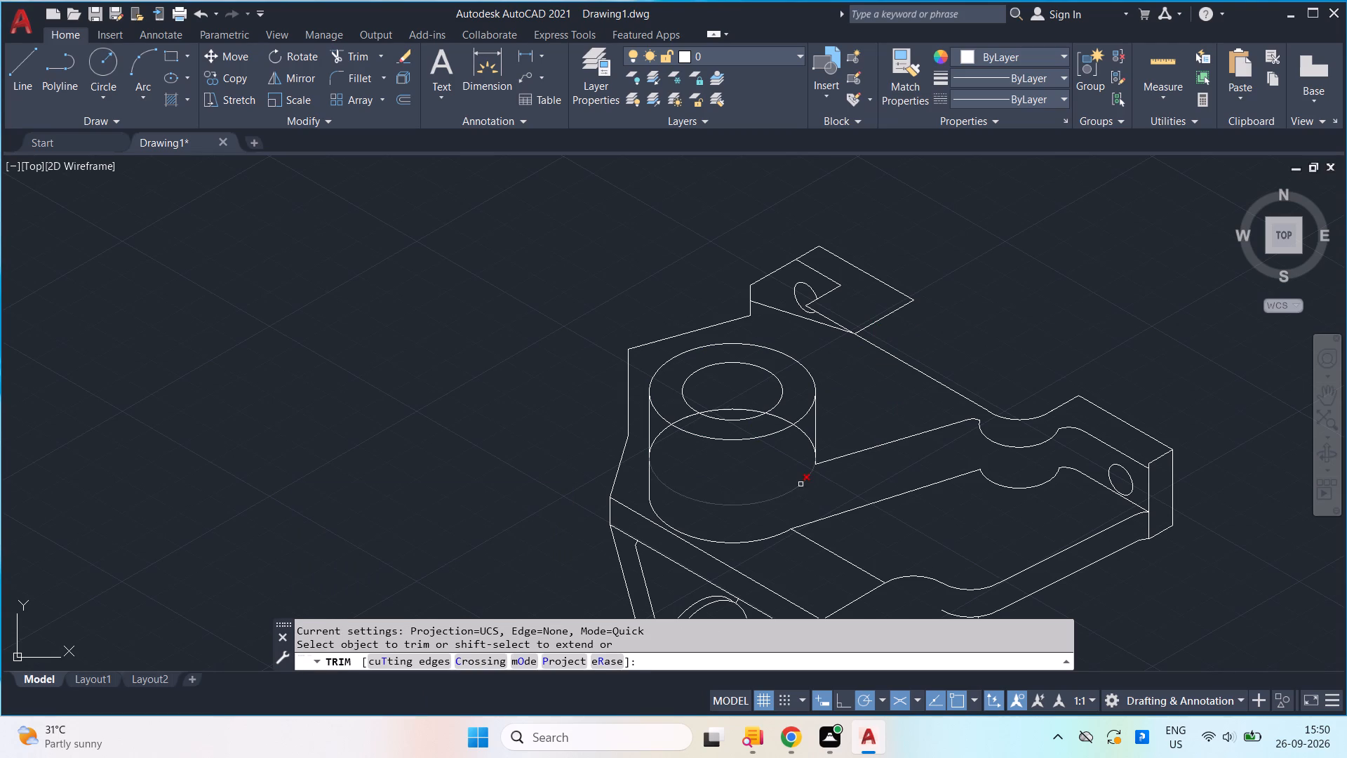
{"action": "left_click", "coordinate": [799, 483]}
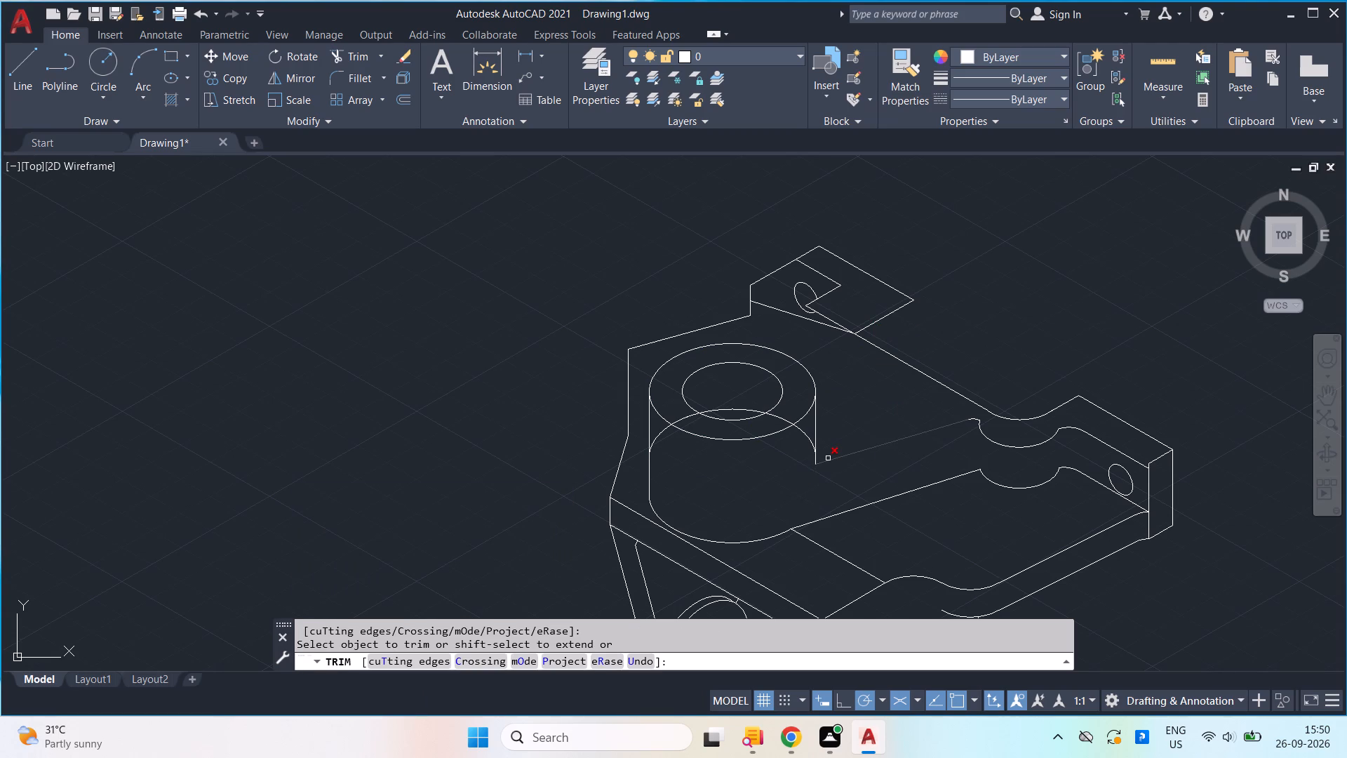
{"action": "left_click", "coordinate": [788, 420]}
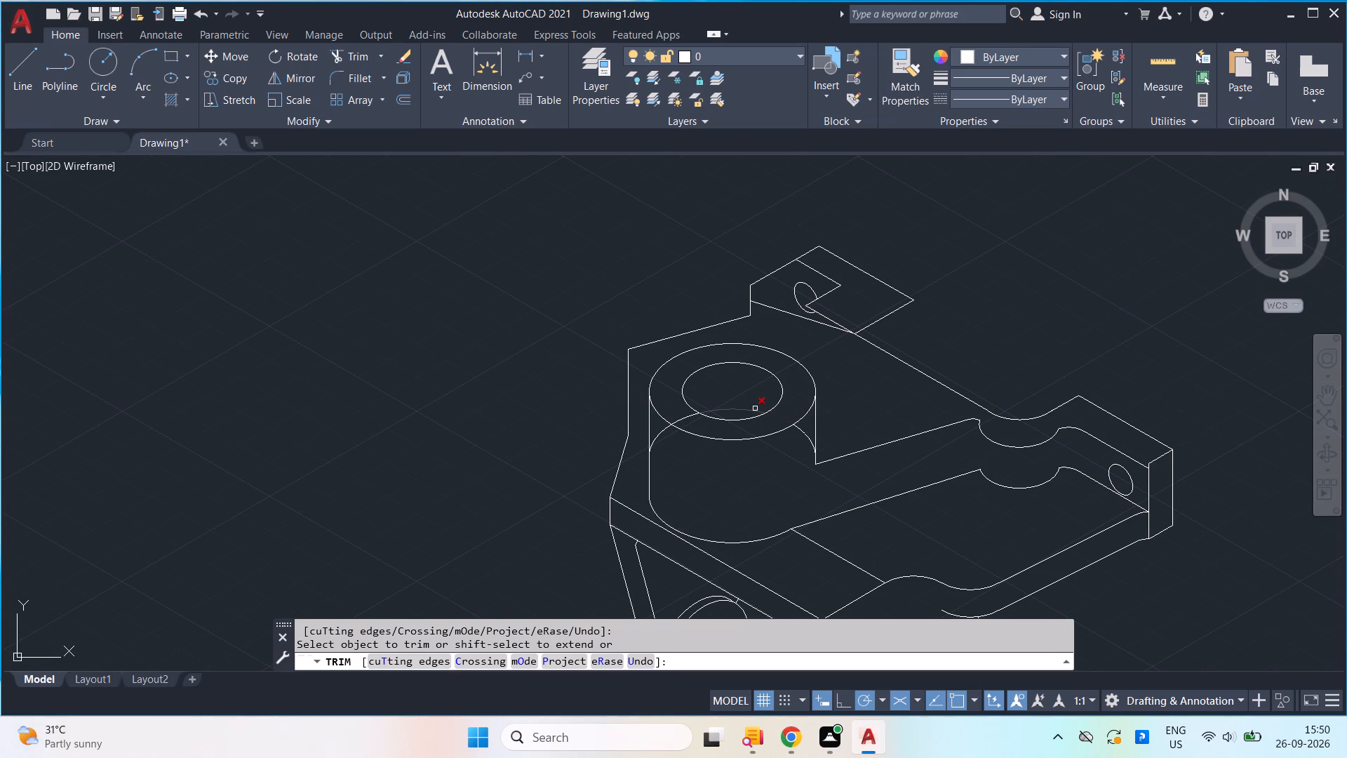
{"action": "left_click", "coordinate": [754, 408]}
{"action": "left_click_drag", "start_coordinate": [688, 411], "coordinate": [690, 427]}
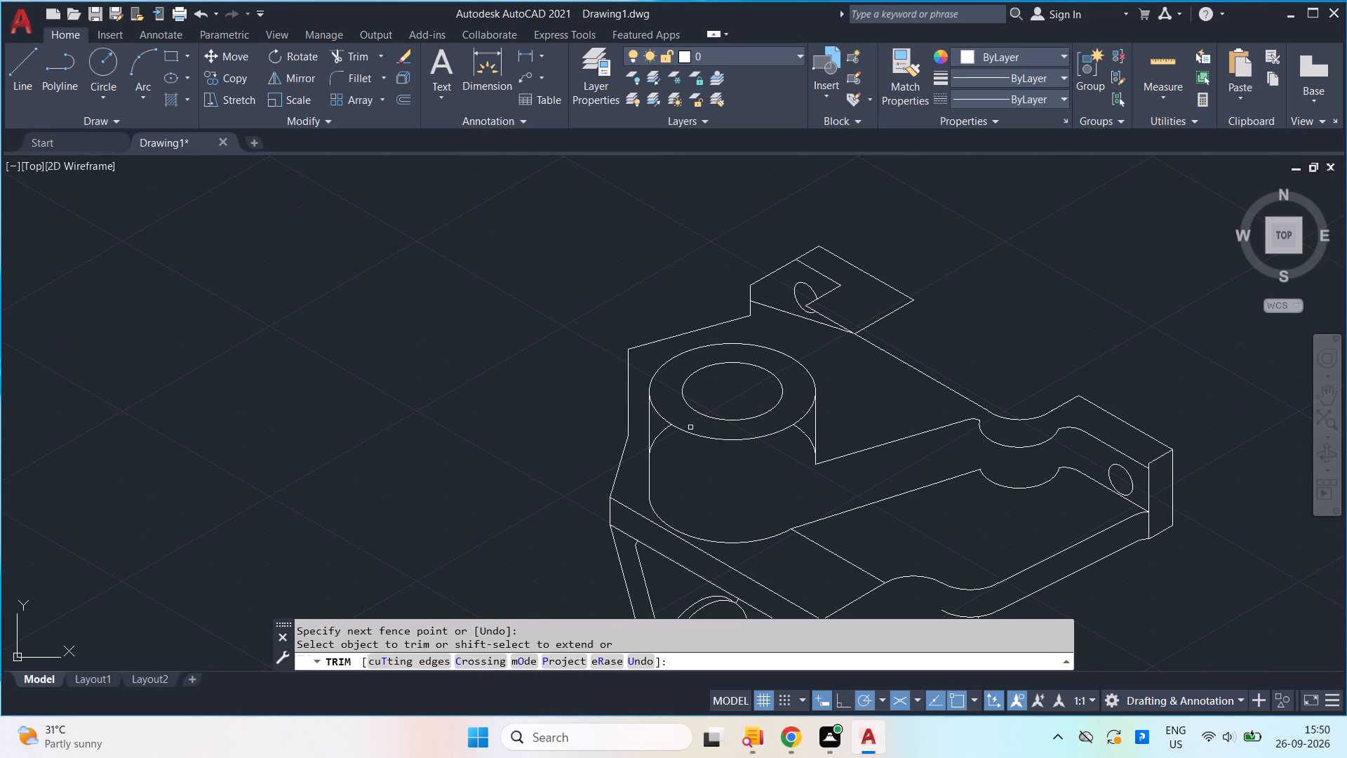
{"action": "left_click", "coordinate": [657, 438]}
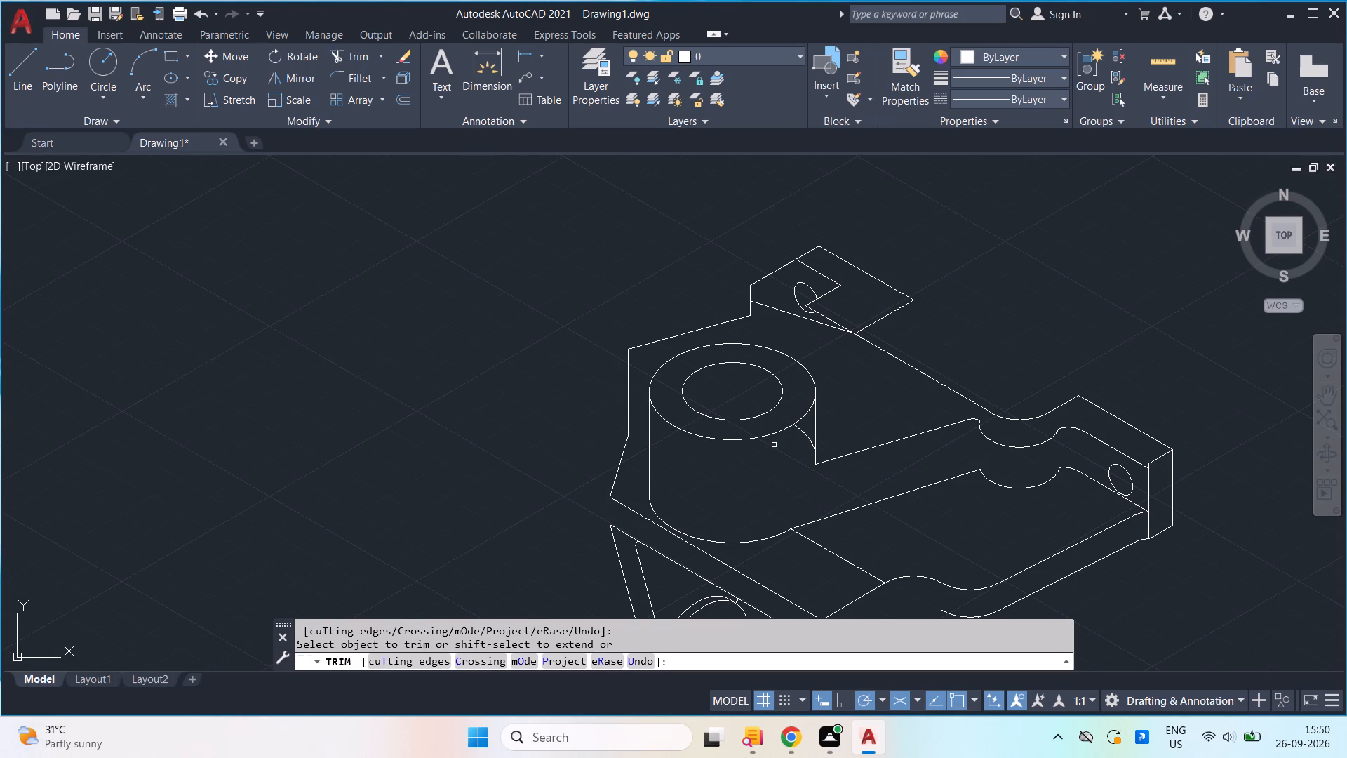
{"action": "left_click", "coordinate": [810, 441]}
Examine the corner where the large cylinder's side meets the arm and the whole bracket for leftover pieces.
{"action": "scroll", "coordinate": [789, 446], "scroll_direction": "down", "scroll_amount": 1}
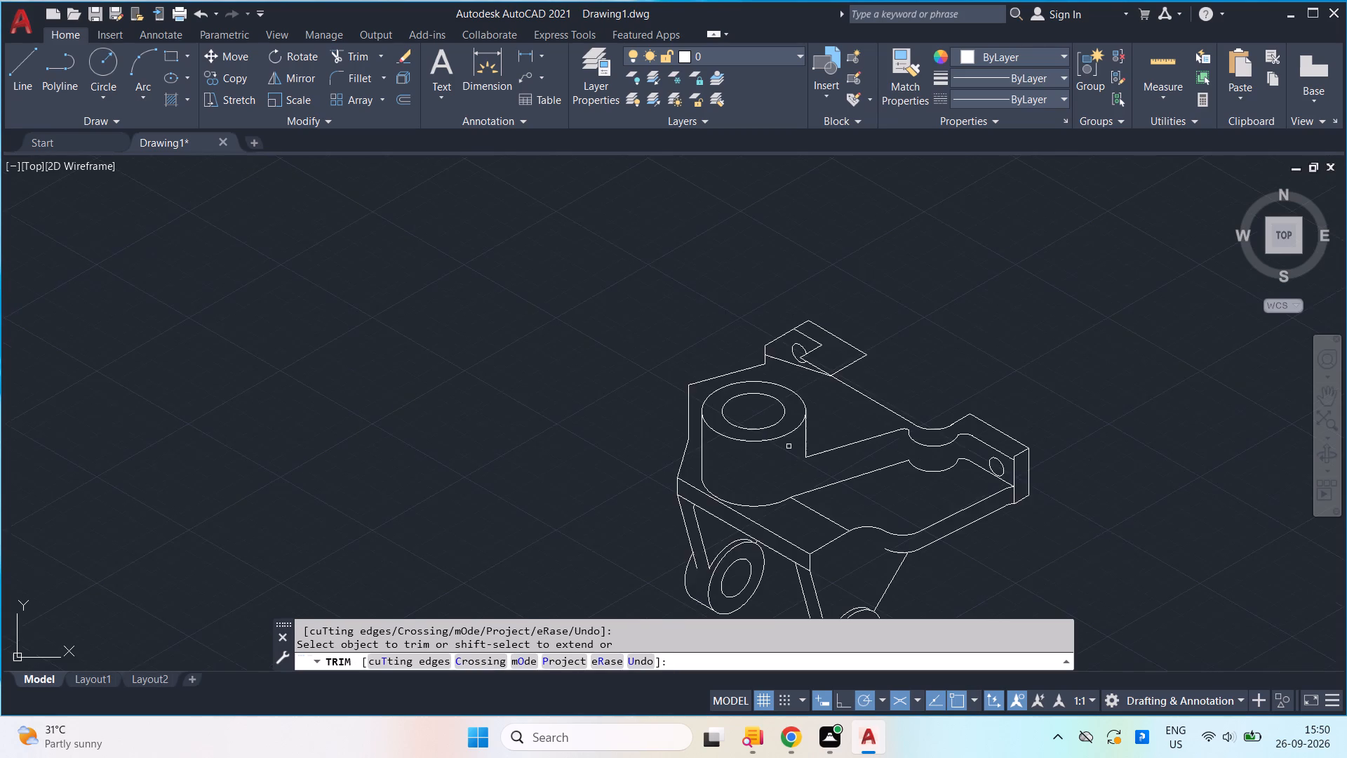
{"action": "scroll", "coordinate": [810, 435], "scroll_direction": "up", "scroll_amount": 4}
{"action": "scroll", "coordinate": [805, 500], "scroll_direction": "up", "scroll_amount": 2}
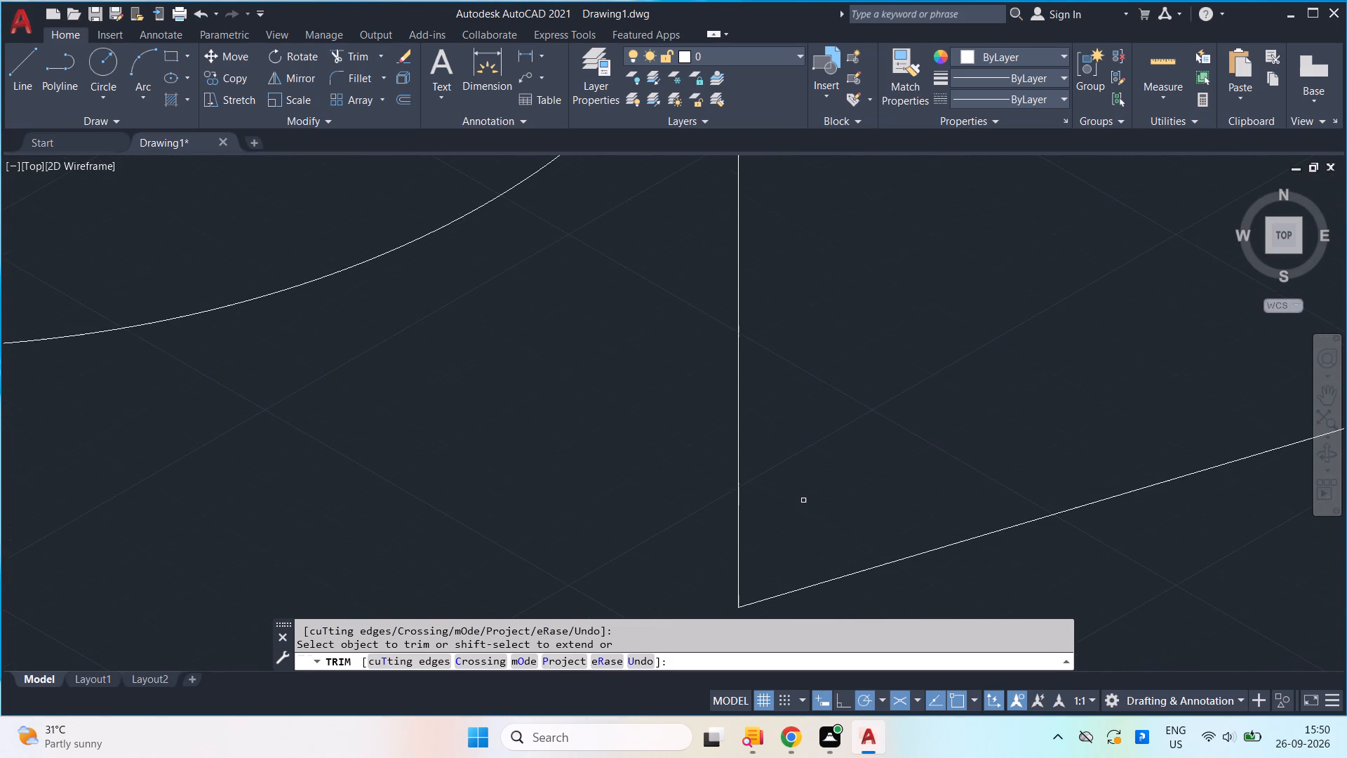
{"action": "scroll", "coordinate": [803, 500], "scroll_direction": "down", "scroll_amount": 10}
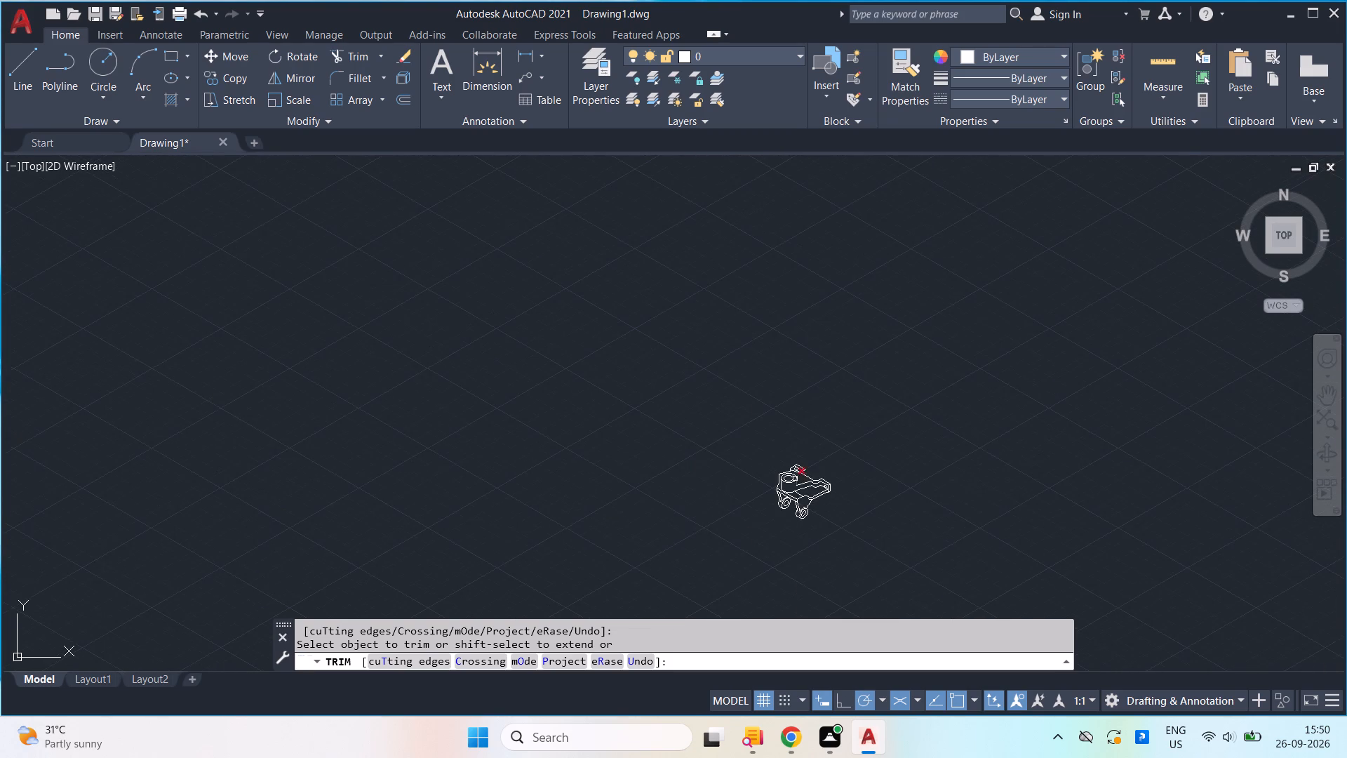
{"action": "scroll", "coordinate": [791, 467], "scroll_direction": "down", "scroll_amount": 3}
{"action": "key", "text": "Escape"}
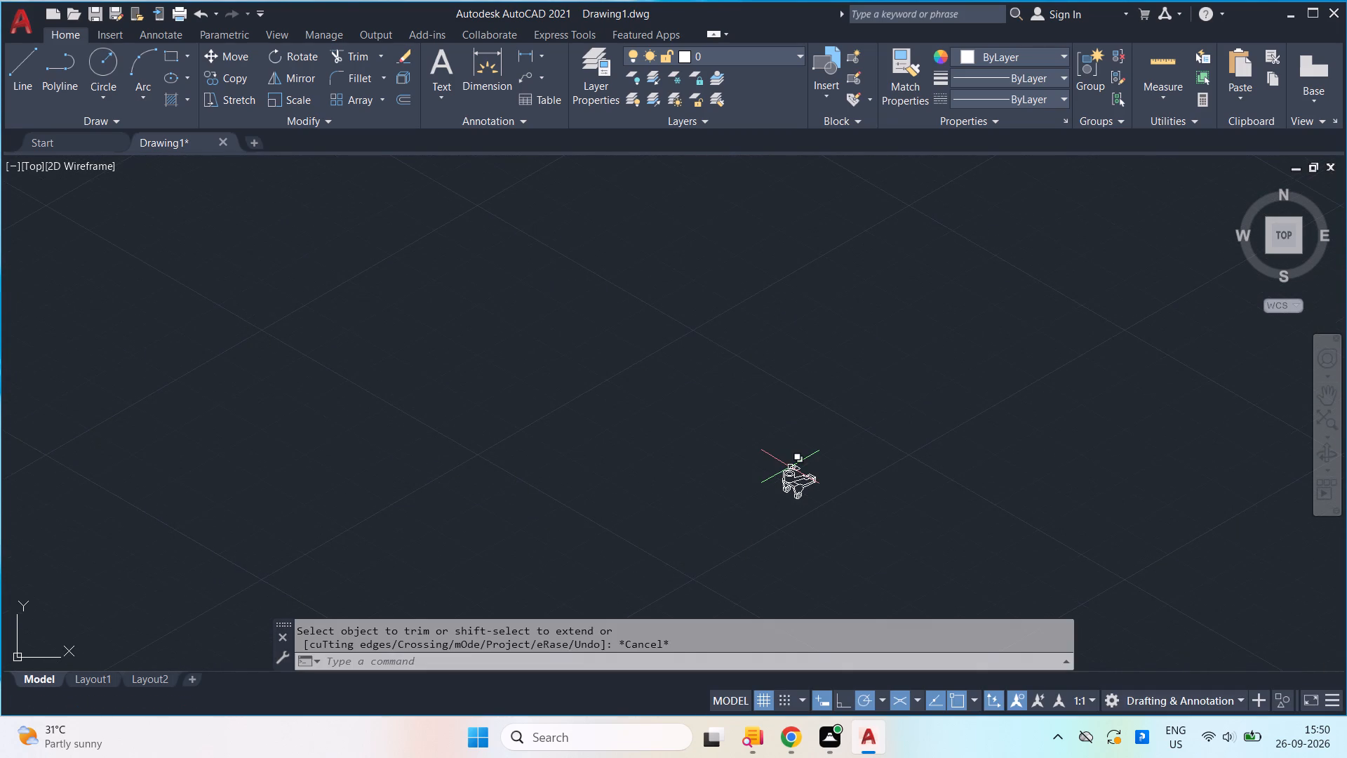
{"action": "scroll", "coordinate": [790, 467], "scroll_direction": "up", "scroll_amount": 3}
{"action": "middle_click_drag", "start_coordinate": [827, 515], "coordinate": [836, 495]}
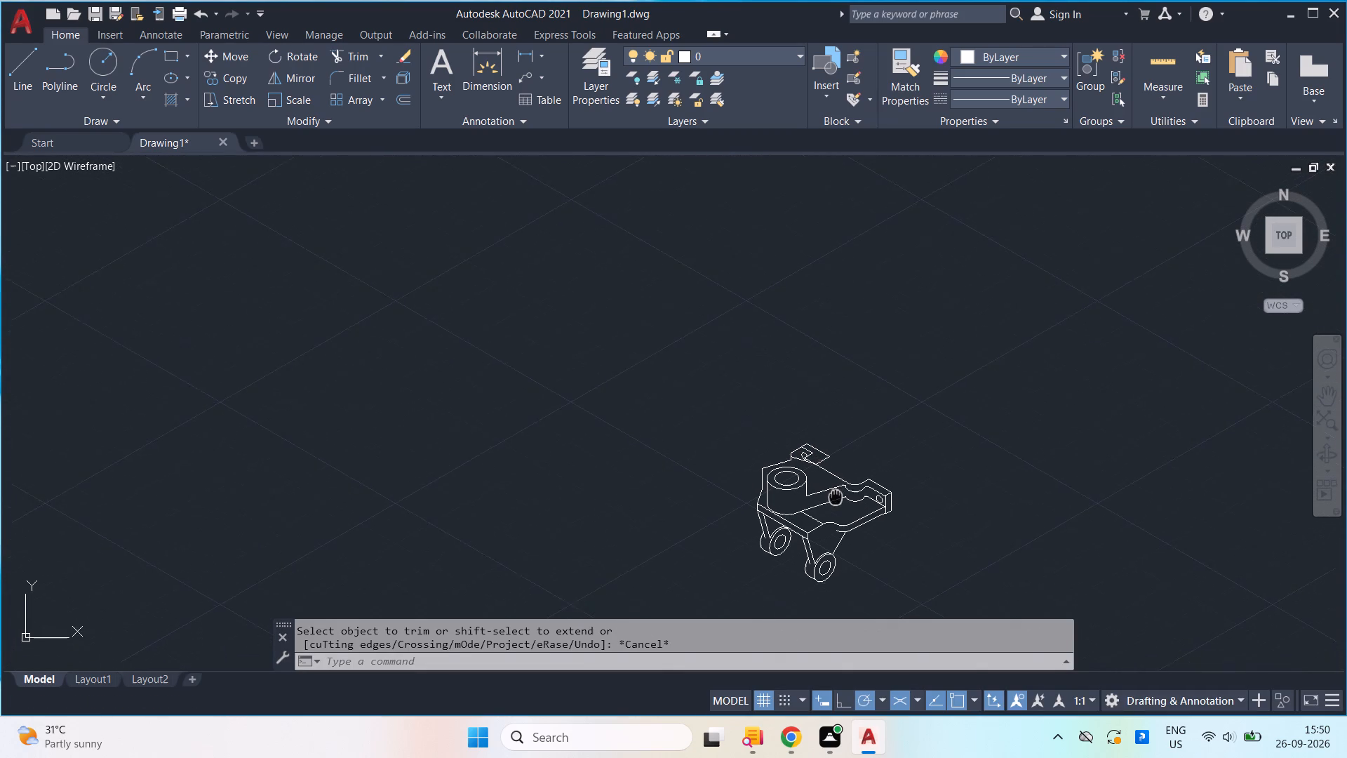
{"action": "middle_click_drag", "start_coordinate": [836, 495], "coordinate": [819, 453]}
{"action": "scroll", "coordinate": [806, 447], "scroll_direction": "up", "scroll_amount": 1}
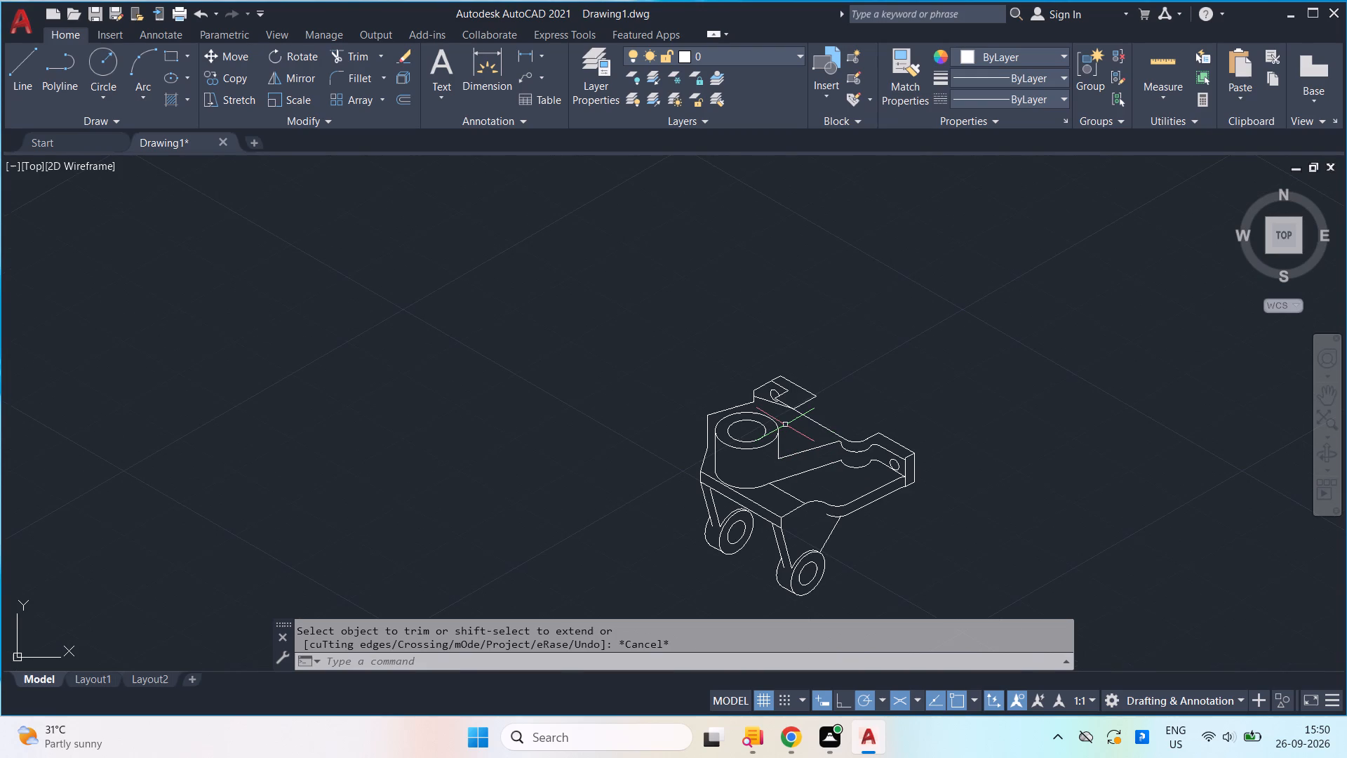
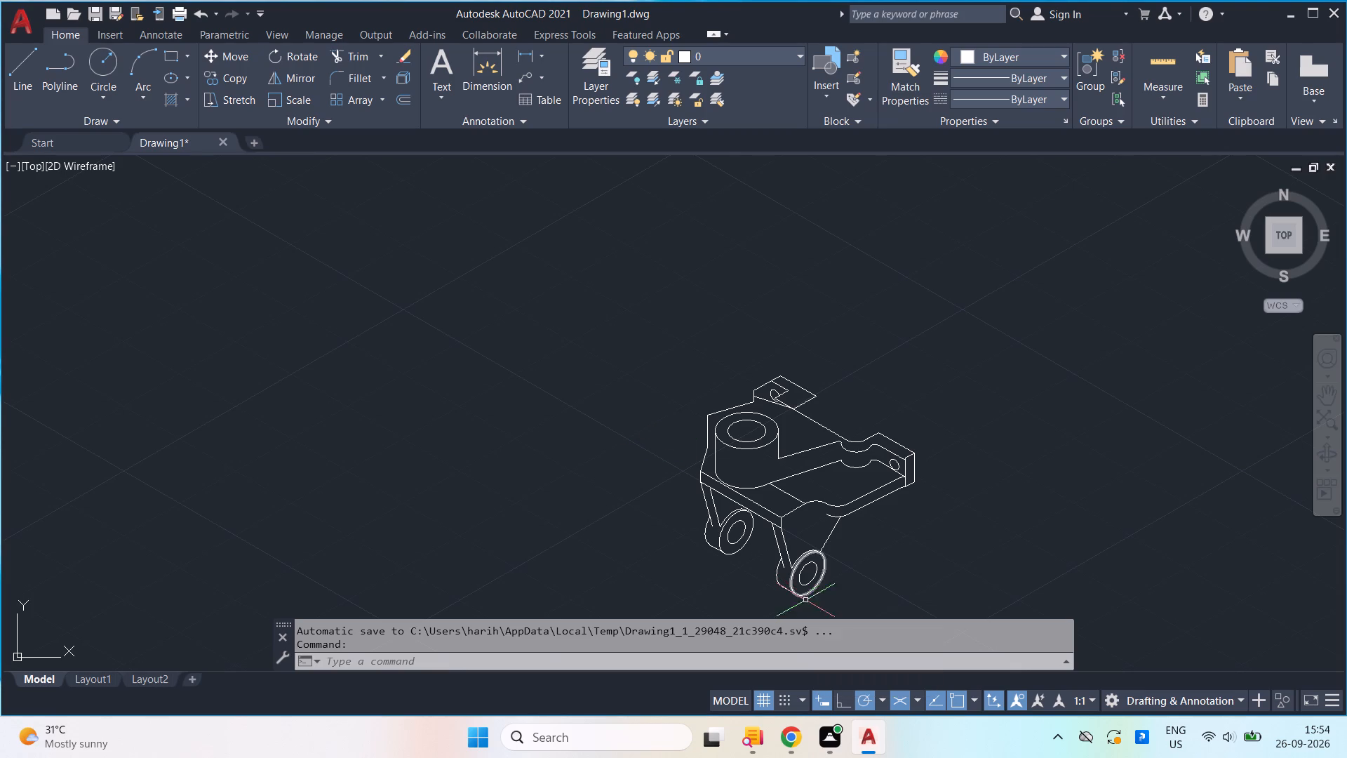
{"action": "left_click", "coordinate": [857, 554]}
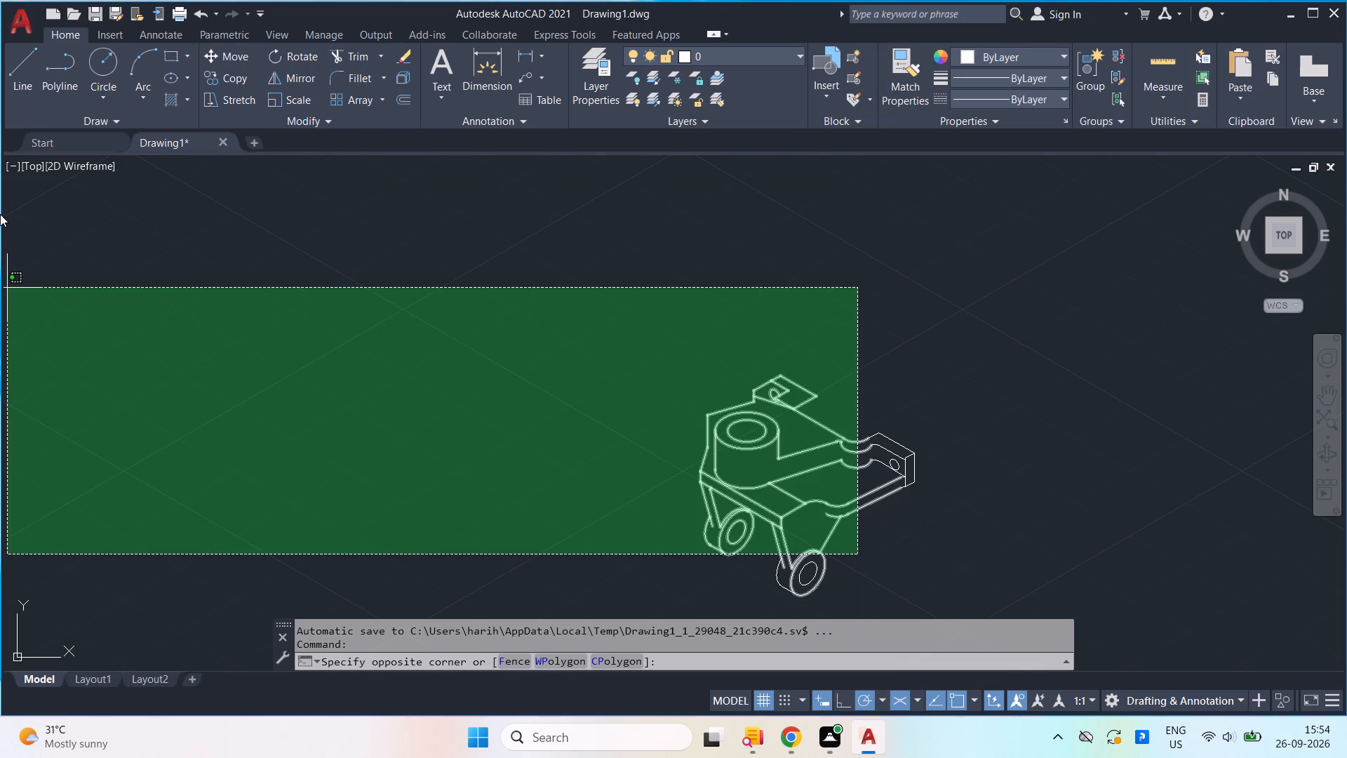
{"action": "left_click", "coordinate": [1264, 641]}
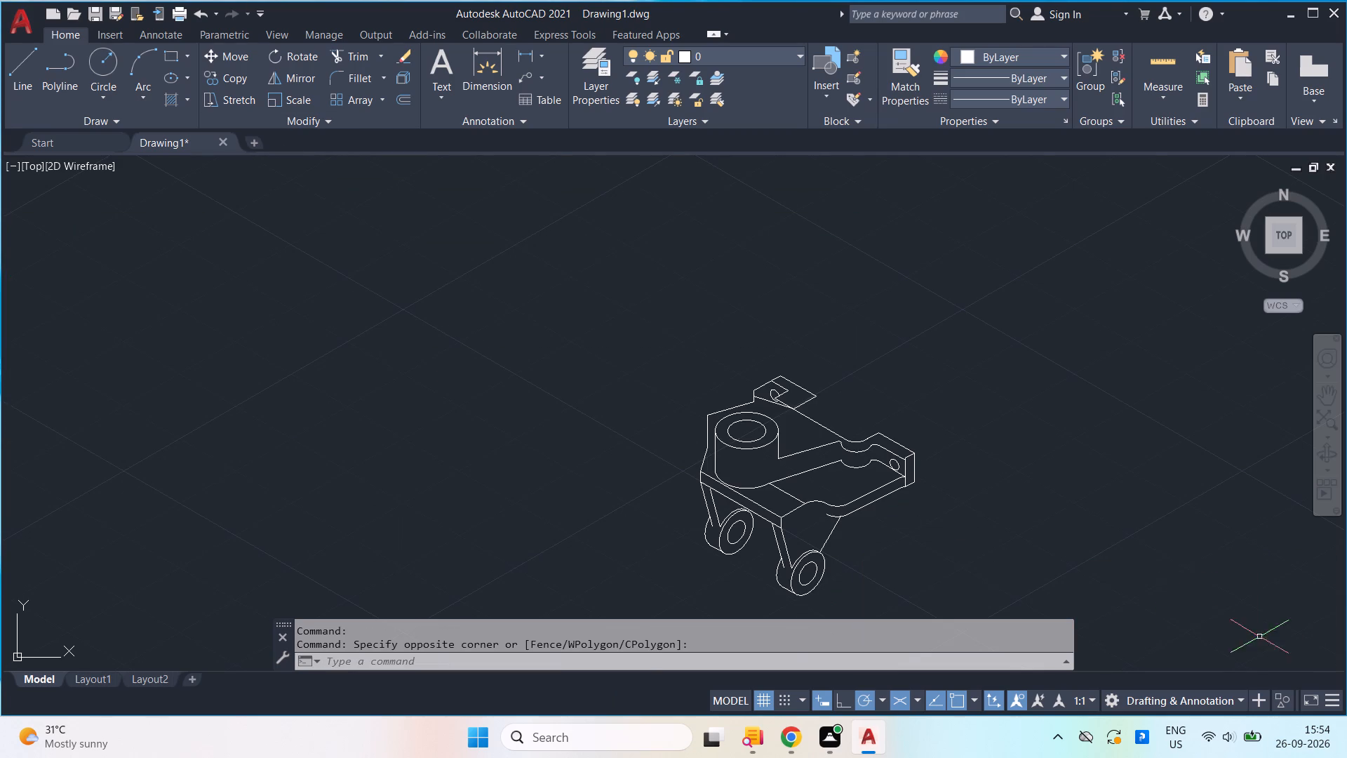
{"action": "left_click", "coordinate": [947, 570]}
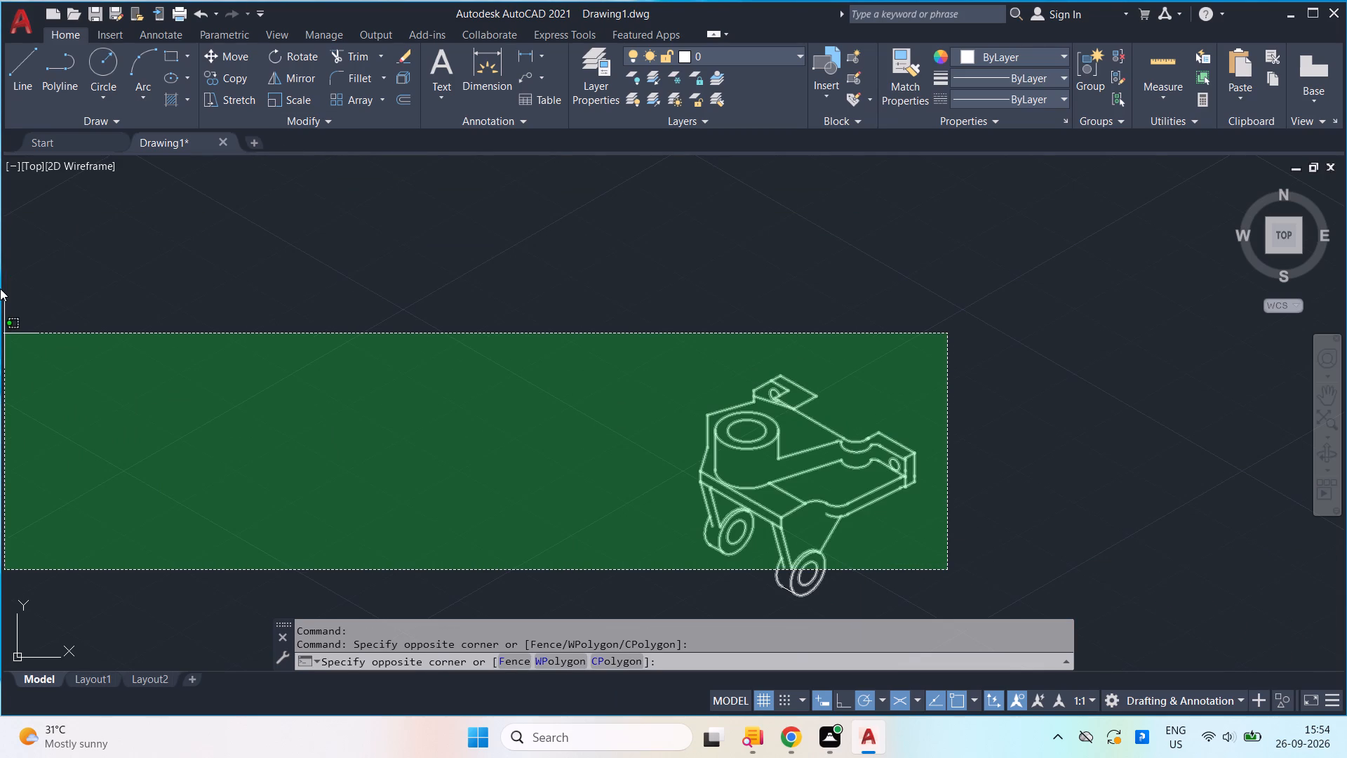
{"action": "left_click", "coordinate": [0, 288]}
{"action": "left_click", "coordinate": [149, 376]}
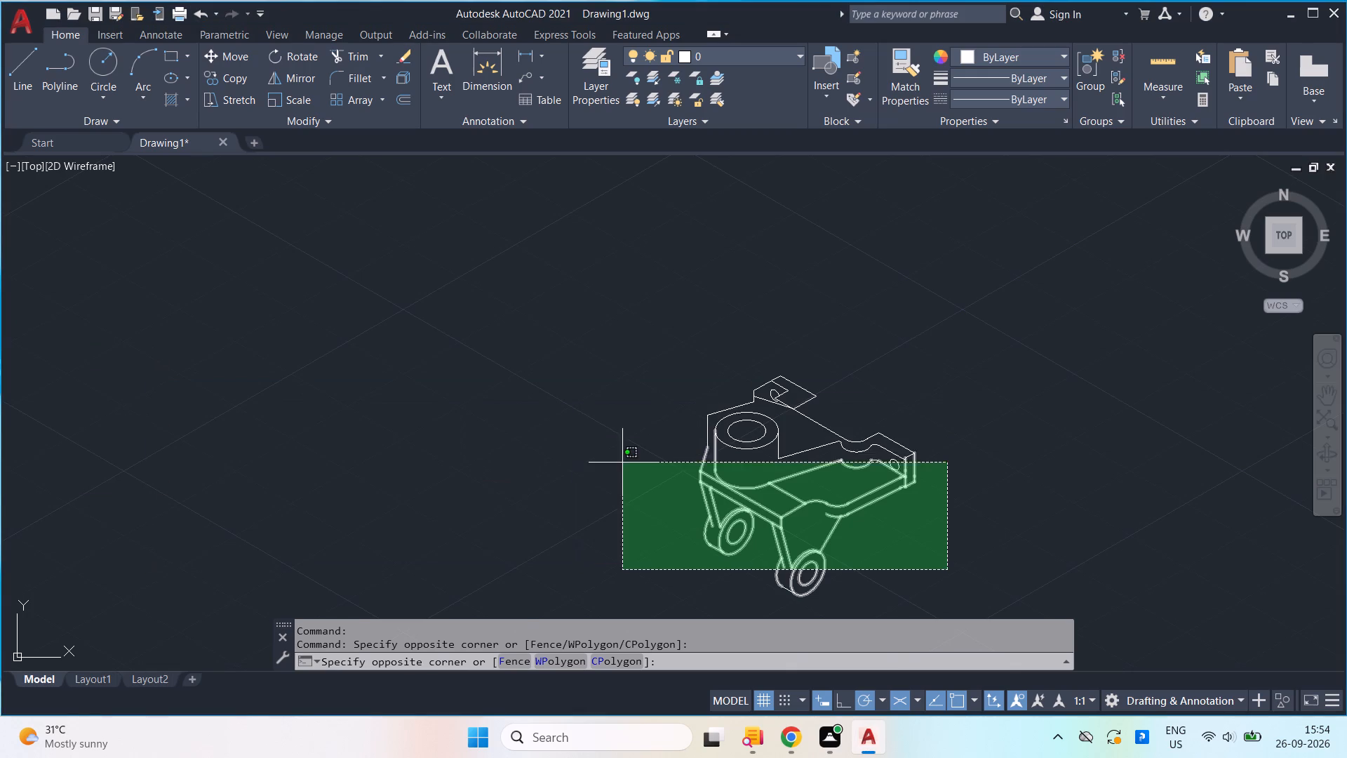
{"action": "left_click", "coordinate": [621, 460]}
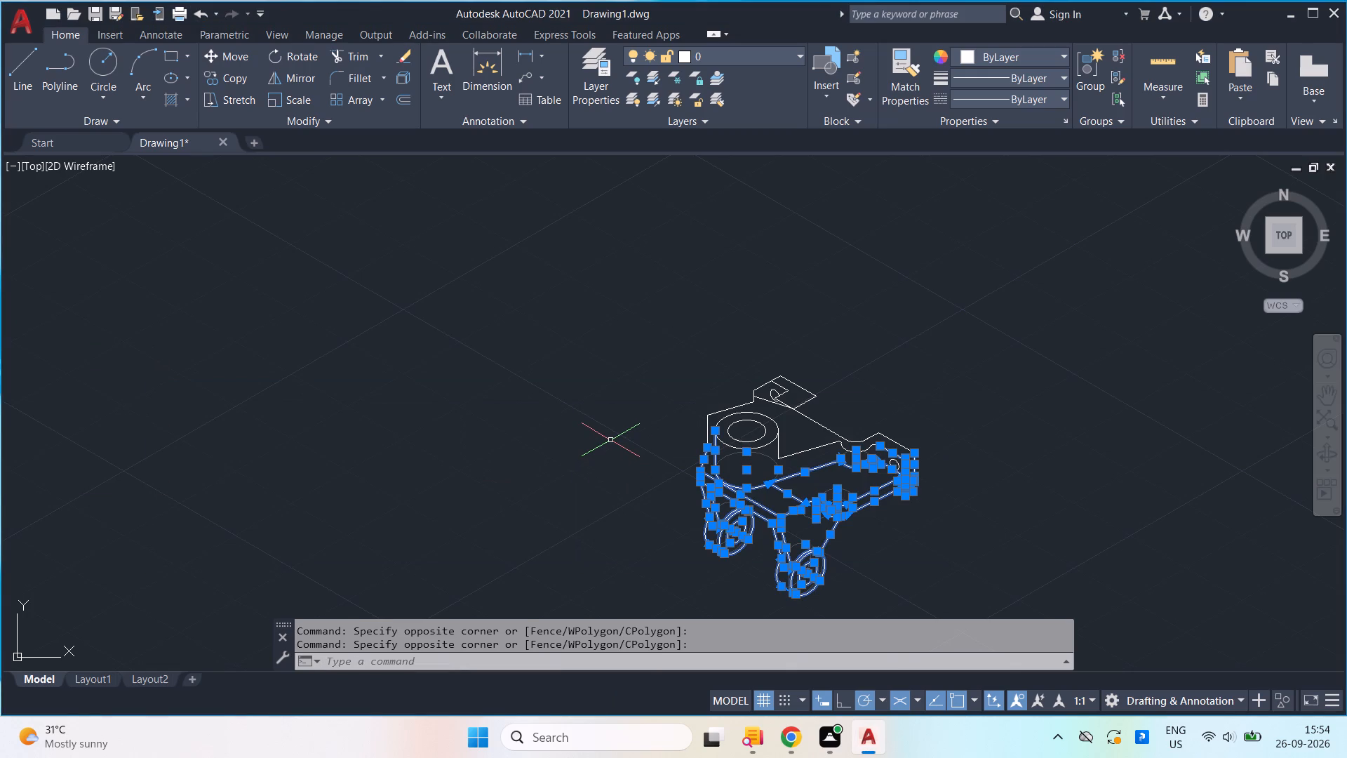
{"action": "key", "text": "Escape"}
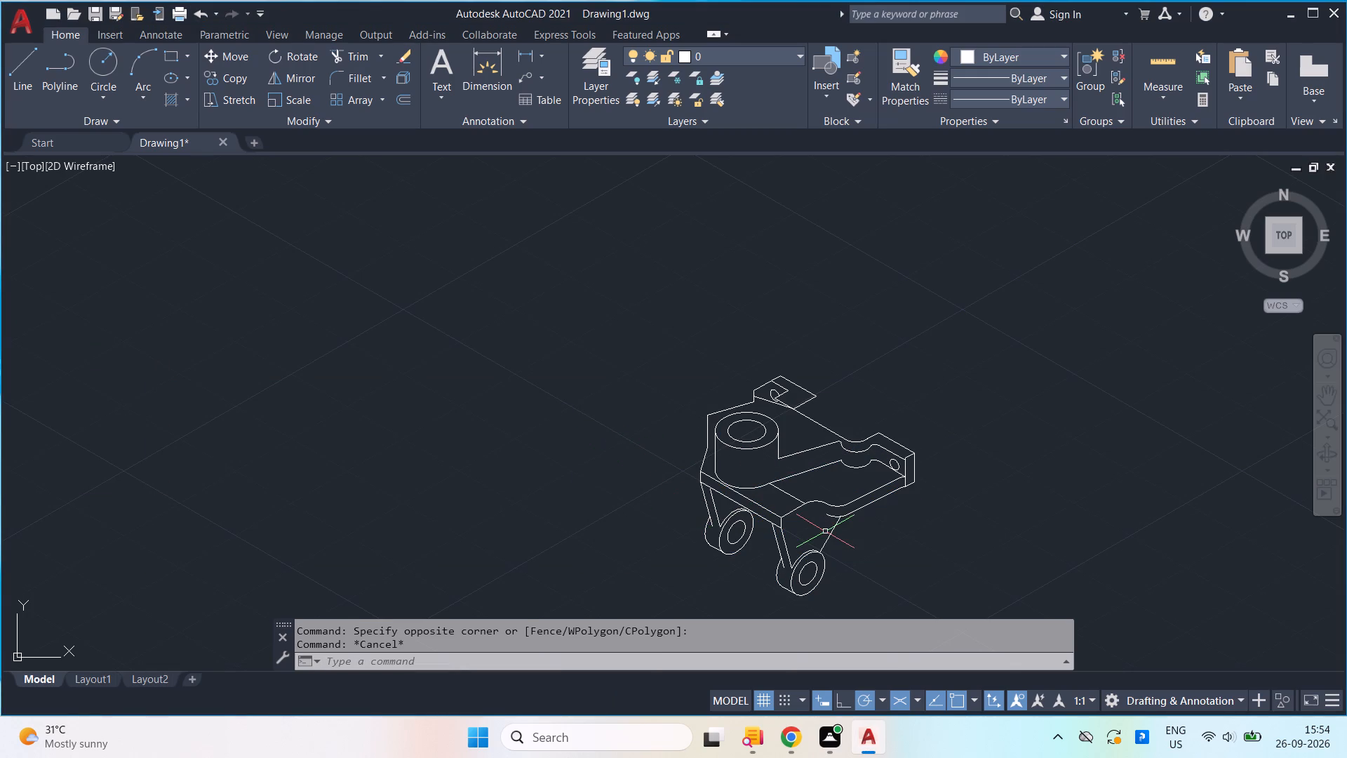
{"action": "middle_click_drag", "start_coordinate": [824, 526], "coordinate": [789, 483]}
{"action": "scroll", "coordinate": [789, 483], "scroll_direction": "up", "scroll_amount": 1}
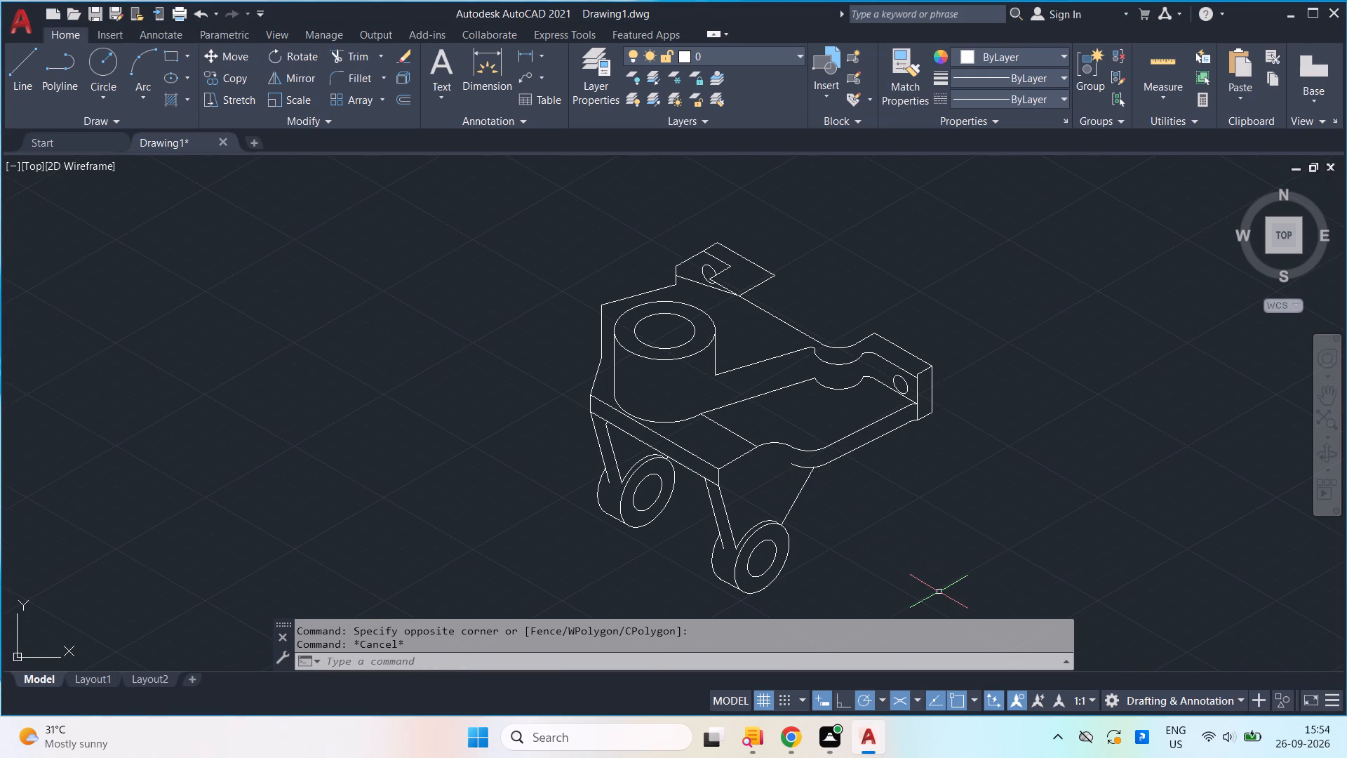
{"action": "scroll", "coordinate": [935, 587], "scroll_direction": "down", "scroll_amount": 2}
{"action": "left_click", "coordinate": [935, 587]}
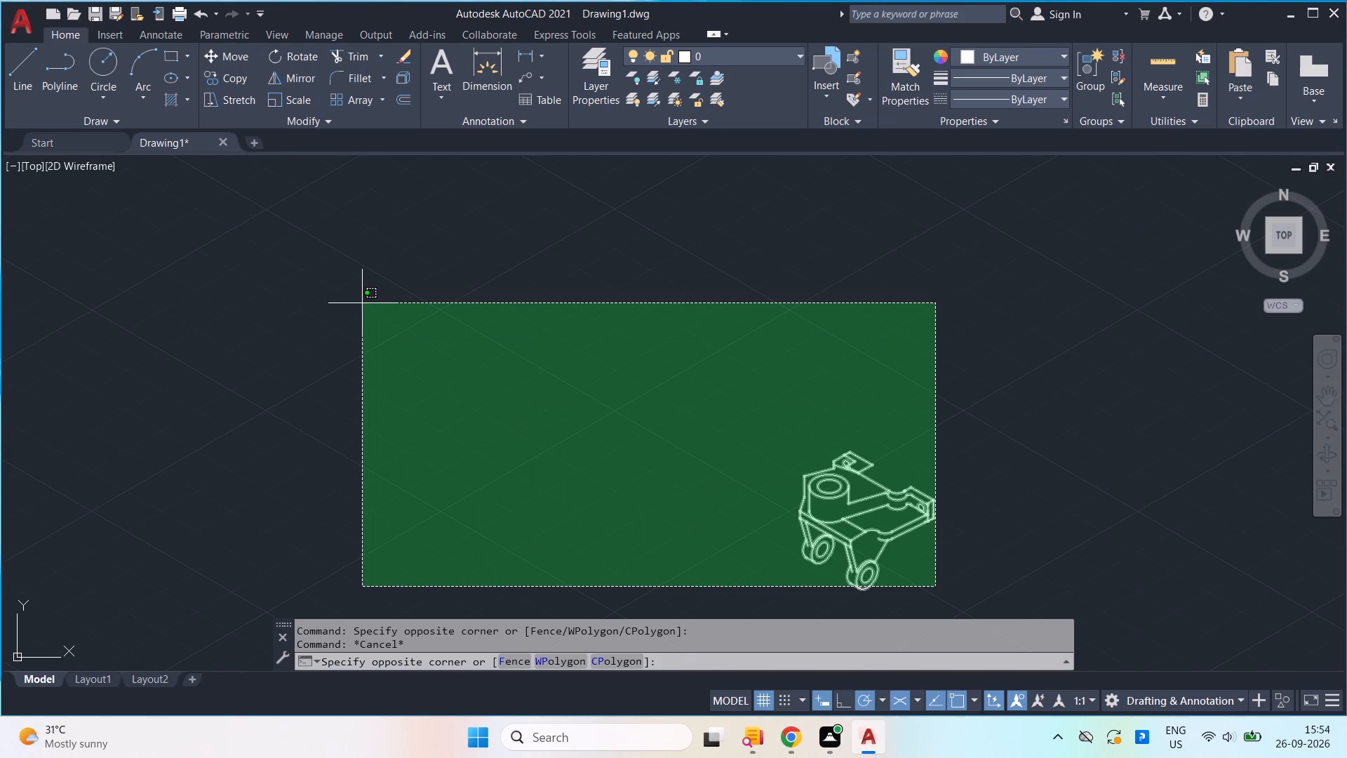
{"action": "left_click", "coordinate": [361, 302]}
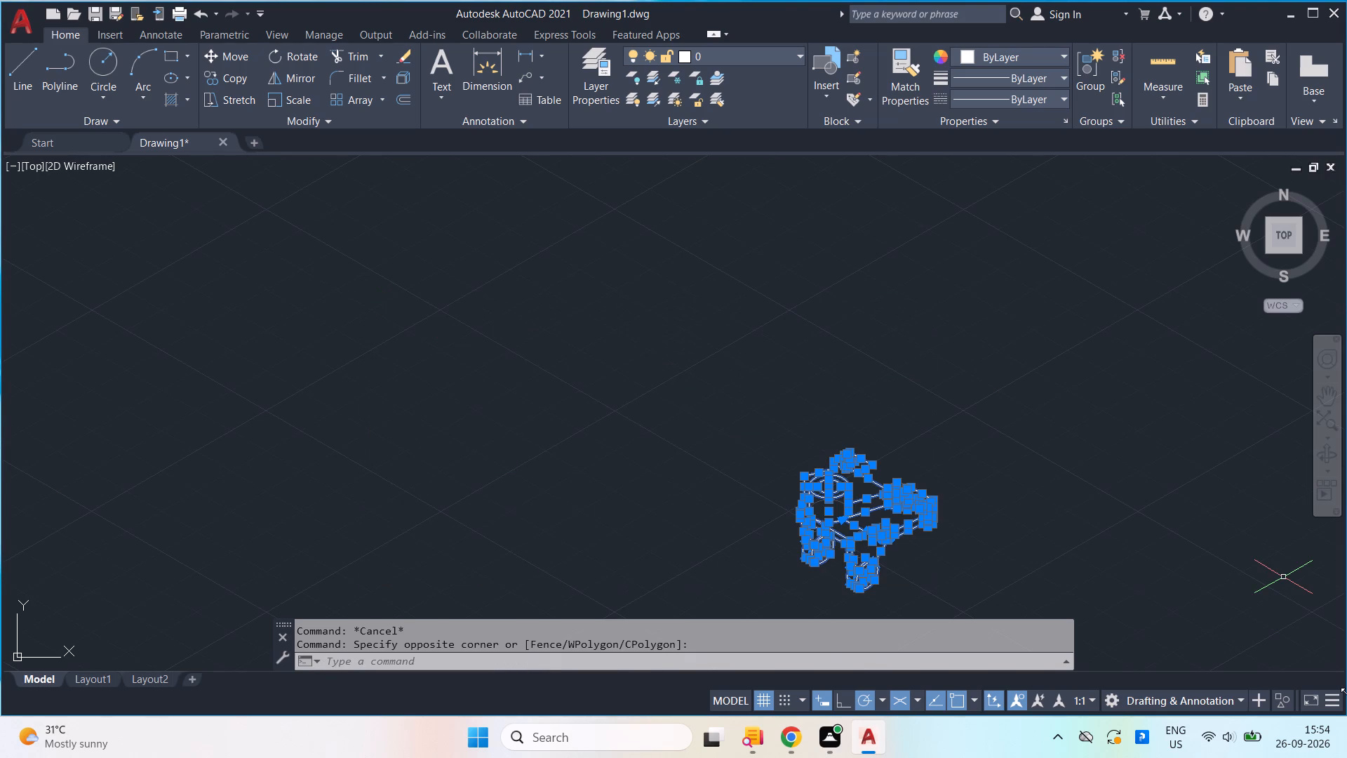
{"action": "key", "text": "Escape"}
Examine the plate's front edge, the two legs below it and their round lugs for stray or missing edges.
{"action": "scroll", "coordinate": [1346, 326], "scroll_direction": "down", "scroll_amount": 1}
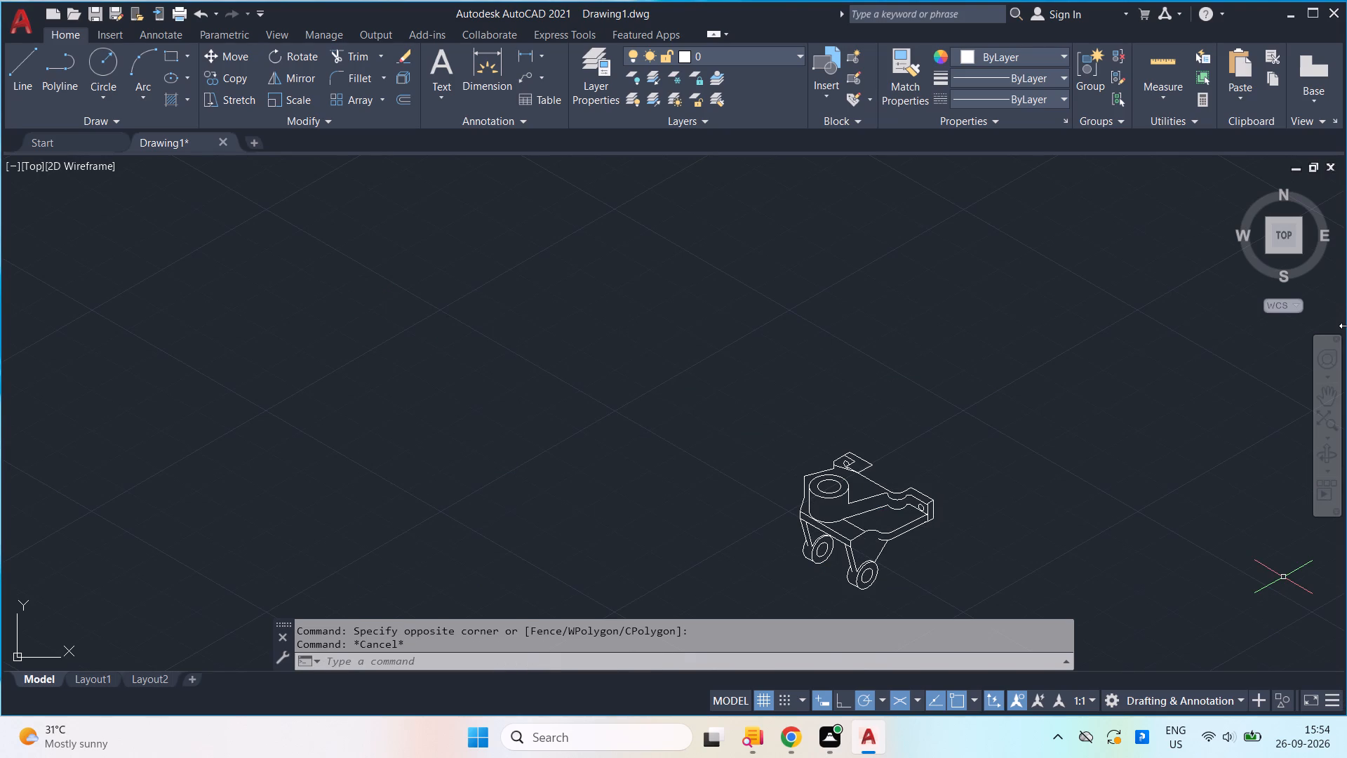
{"action": "middle_click_drag", "start_coordinate": [840, 366], "coordinate": [468, 352]}
{"action": "scroll", "coordinate": [481, 364], "scroll_direction": "down", "scroll_amount": 1}
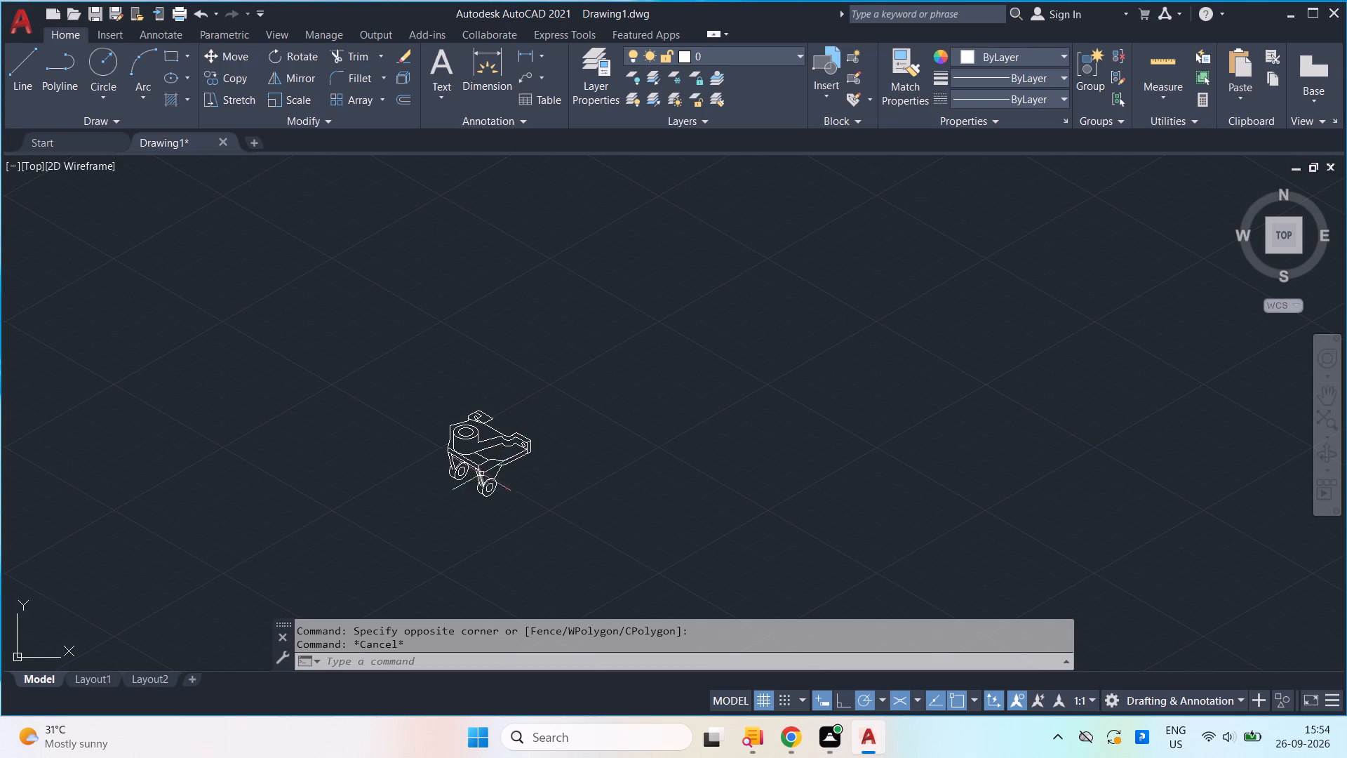
{"action": "scroll", "coordinate": [453, 460], "scroll_direction": "up", "scroll_amount": 2}
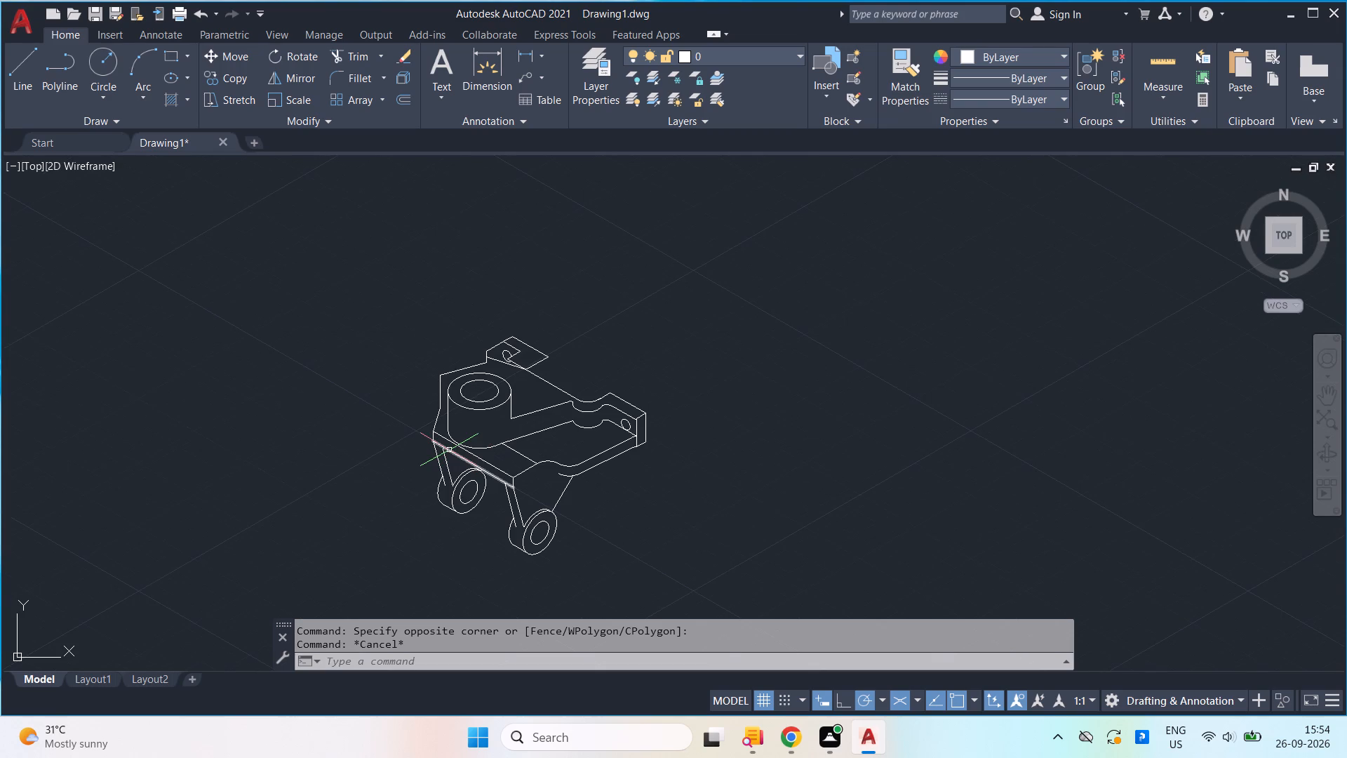
{"action": "scroll", "coordinate": [448, 448], "scroll_direction": "up", "scroll_amount": 2}
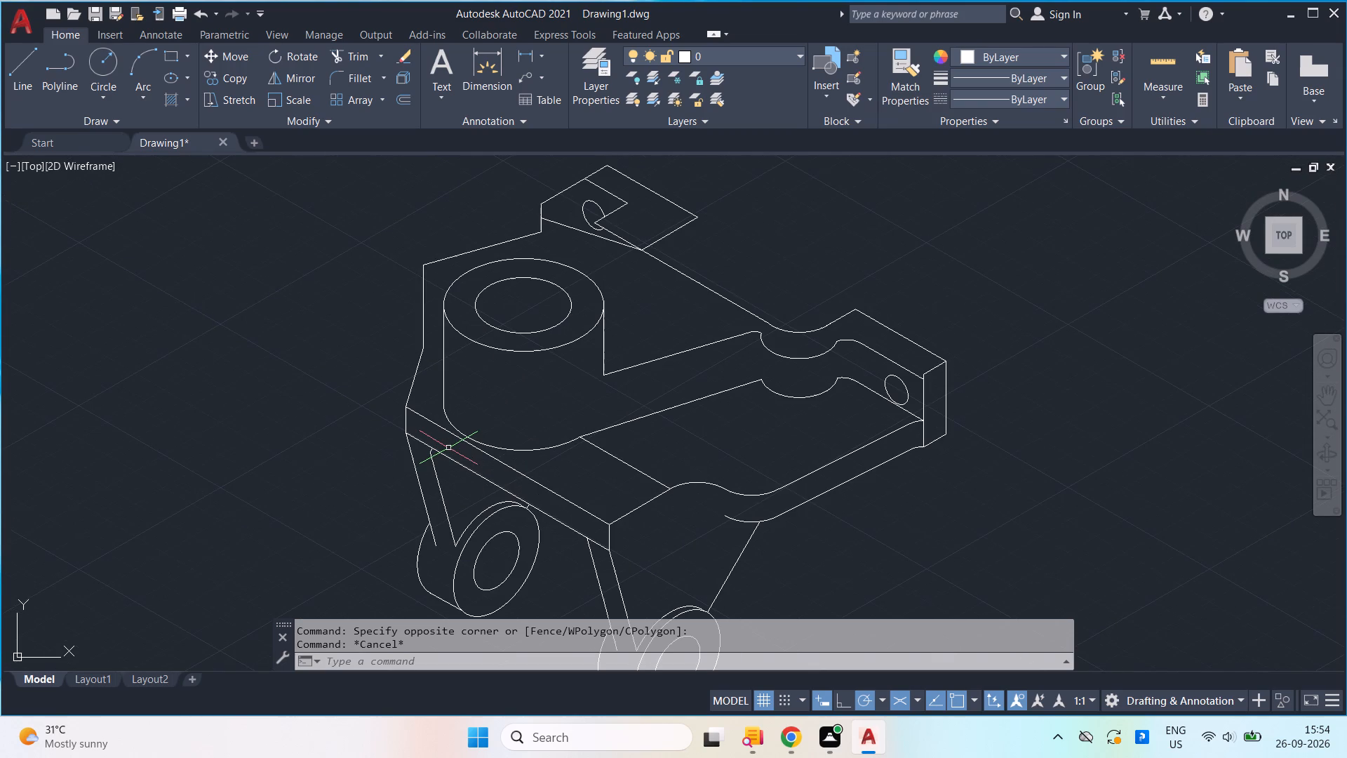
{"action": "scroll", "coordinate": [448, 448], "scroll_direction": "down", "scroll_amount": 1}
{"action": "scroll", "coordinate": [448, 448], "scroll_direction": "up", "scroll_amount": 3}
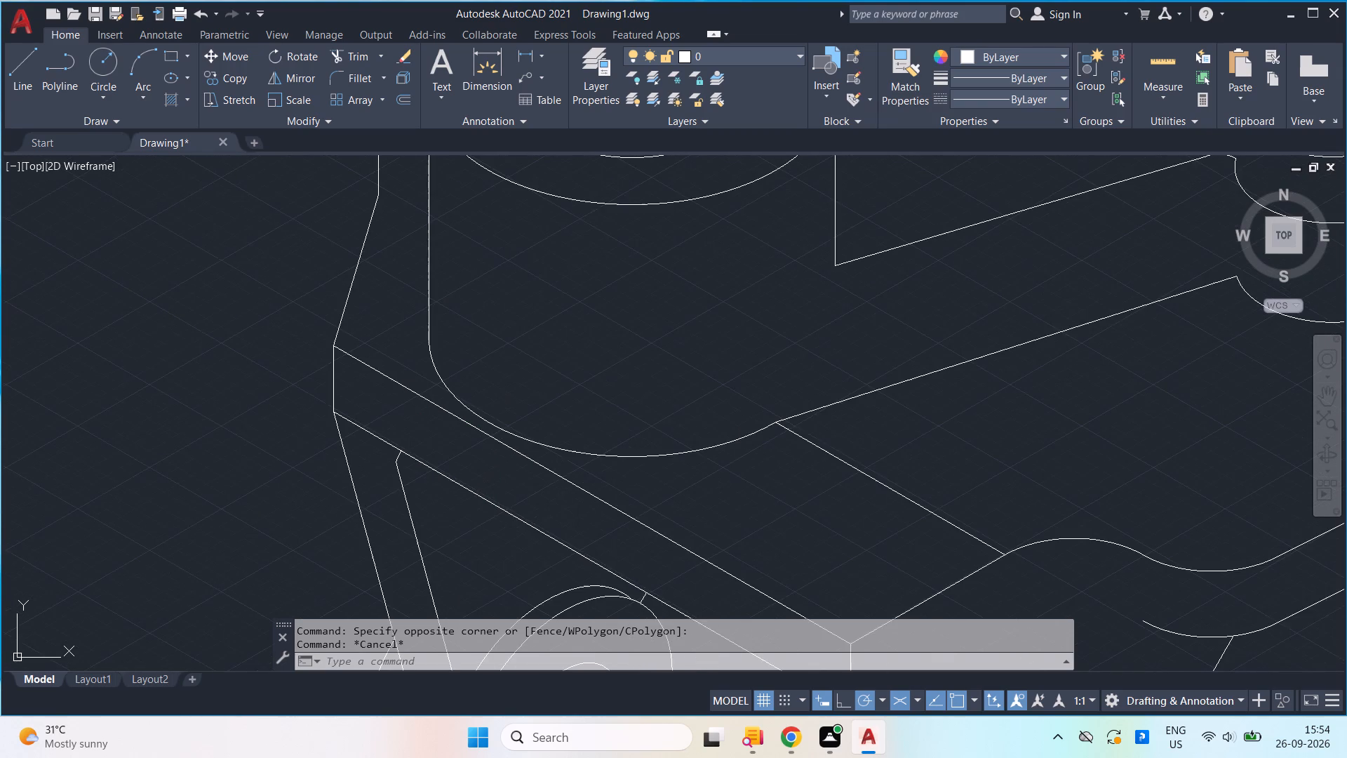
{"action": "scroll", "coordinate": [448, 448], "scroll_direction": "up", "scroll_amount": 3}
{"action": "scroll", "coordinate": [448, 448], "scroll_direction": "down", "scroll_amount": 4}
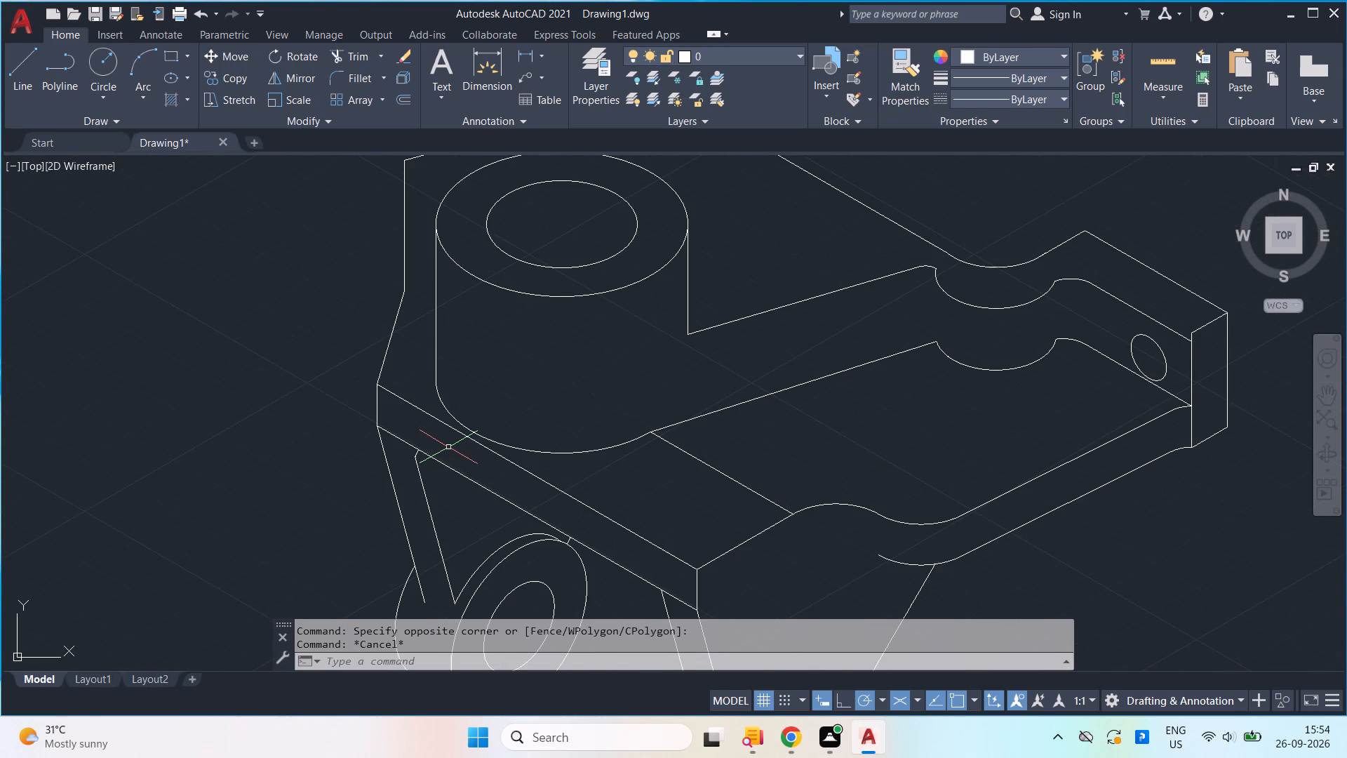
{"action": "scroll", "coordinate": [448, 447], "scroll_direction": "up", "scroll_amount": 2}
{"action": "scroll", "coordinate": [448, 447], "scroll_direction": "down", "scroll_amount": 4}
{"action": "scroll", "coordinate": [445, 464], "scroll_direction": "up", "scroll_amount": 1}
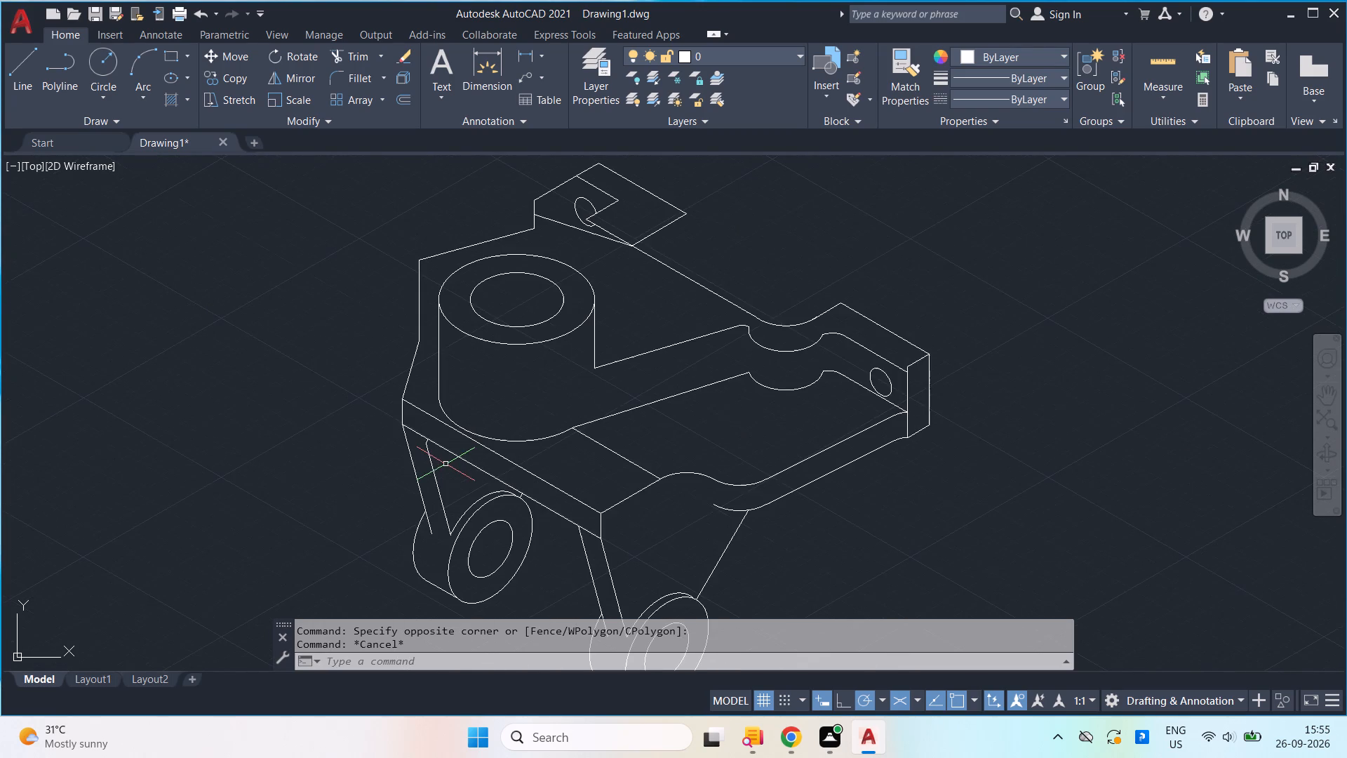
{"action": "scroll", "coordinate": [445, 464], "scroll_direction": "up", "scroll_amount": 7}
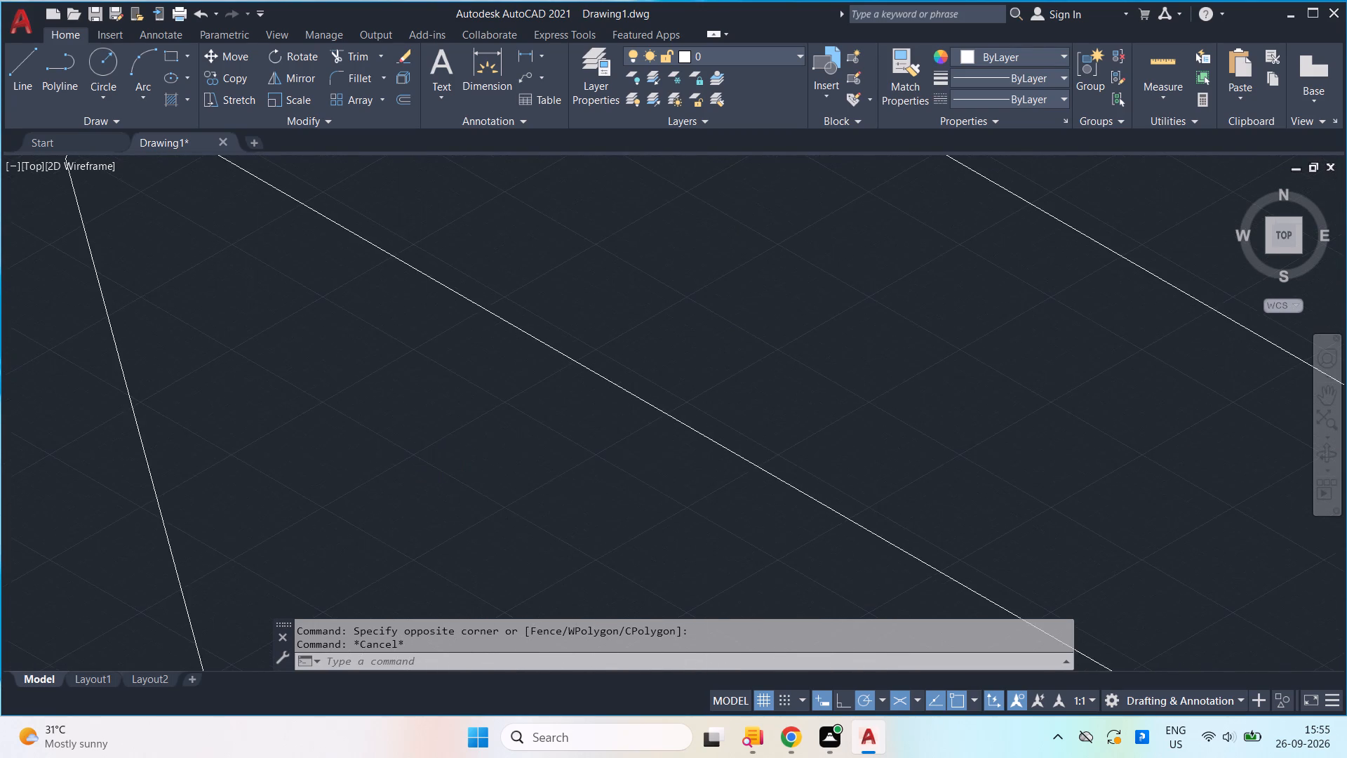
{"action": "scroll", "coordinate": [445, 464], "scroll_direction": "down", "scroll_amount": 9}
{"action": "scroll", "coordinate": [445, 464], "scroll_direction": "up", "scroll_amount": 10}
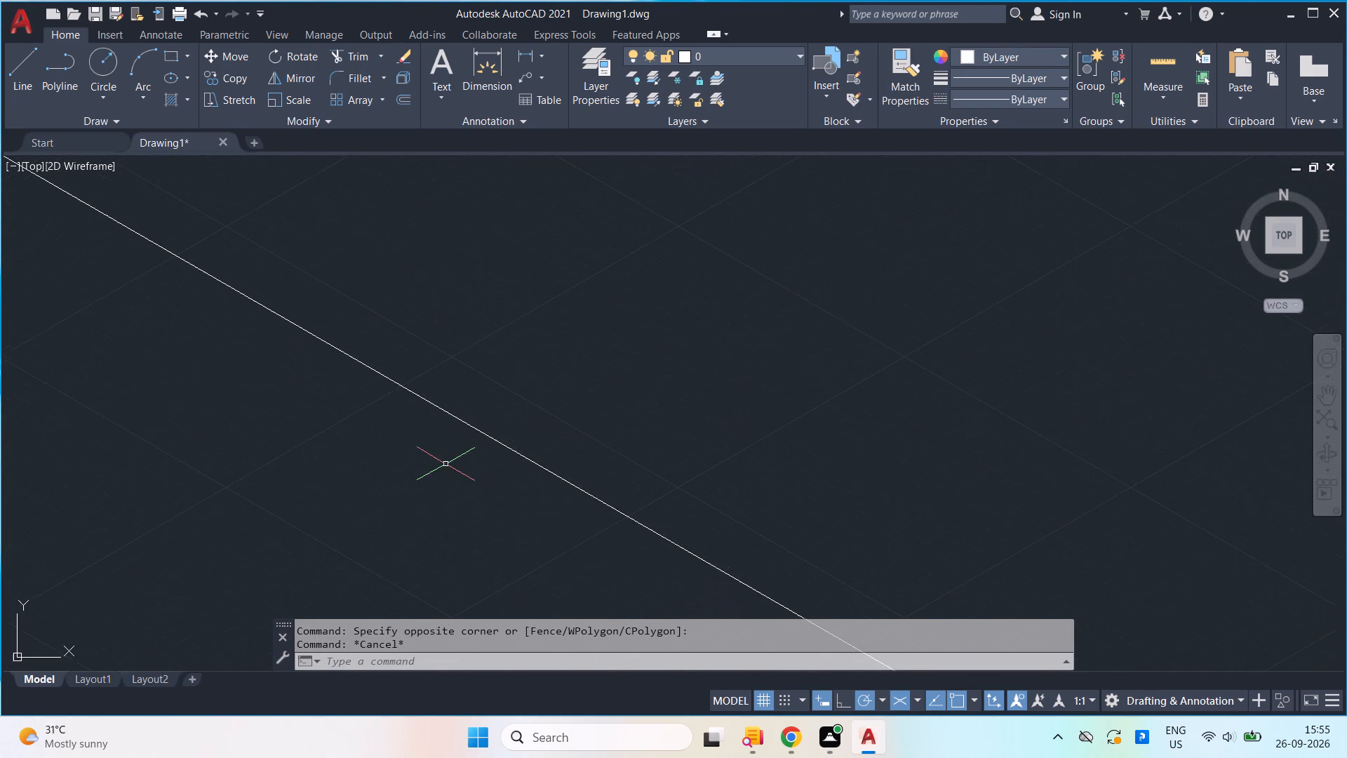
{"action": "scroll", "coordinate": [445, 464], "scroll_direction": "down", "scroll_amount": 9}
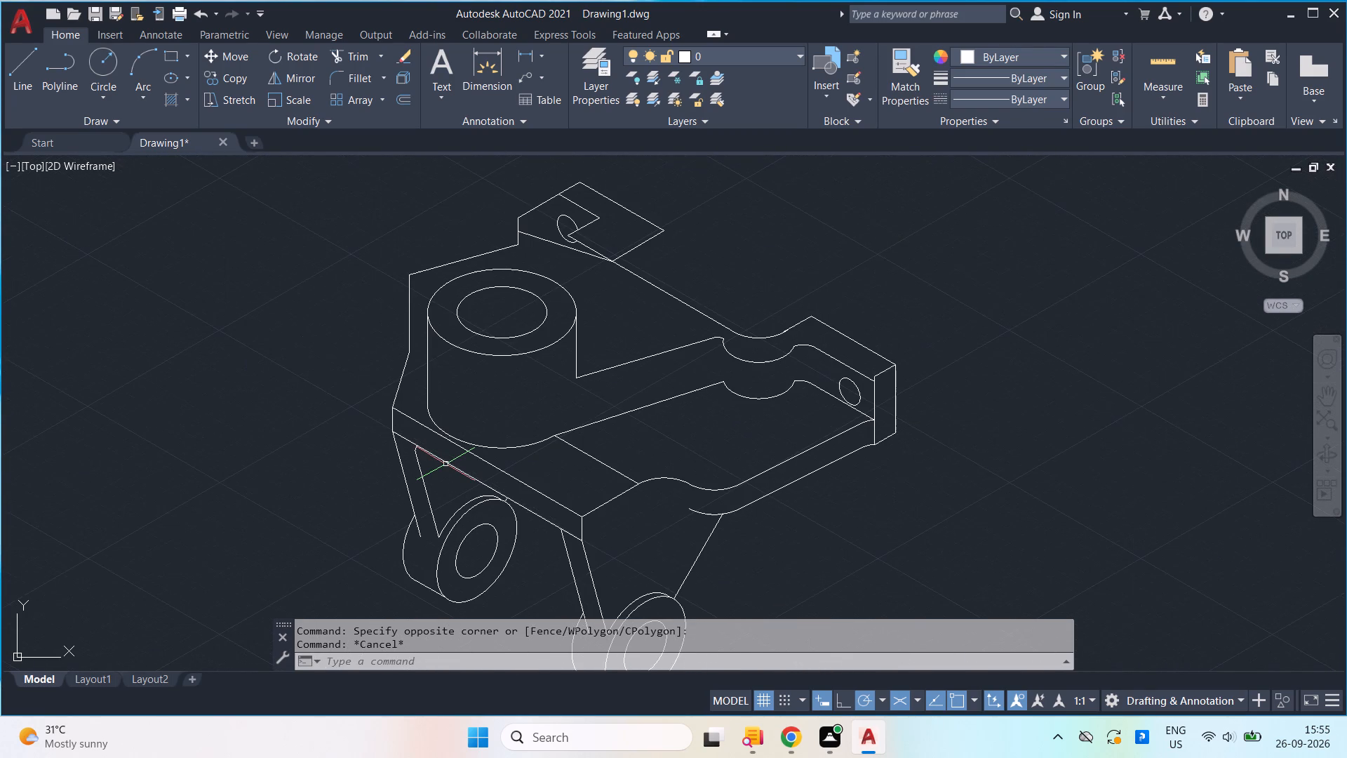
{"action": "scroll", "coordinate": [445, 464], "scroll_direction": "down", "scroll_amount": 4}
{"action": "scroll", "coordinate": [445, 466], "scroll_direction": "up", "scroll_amount": 8}
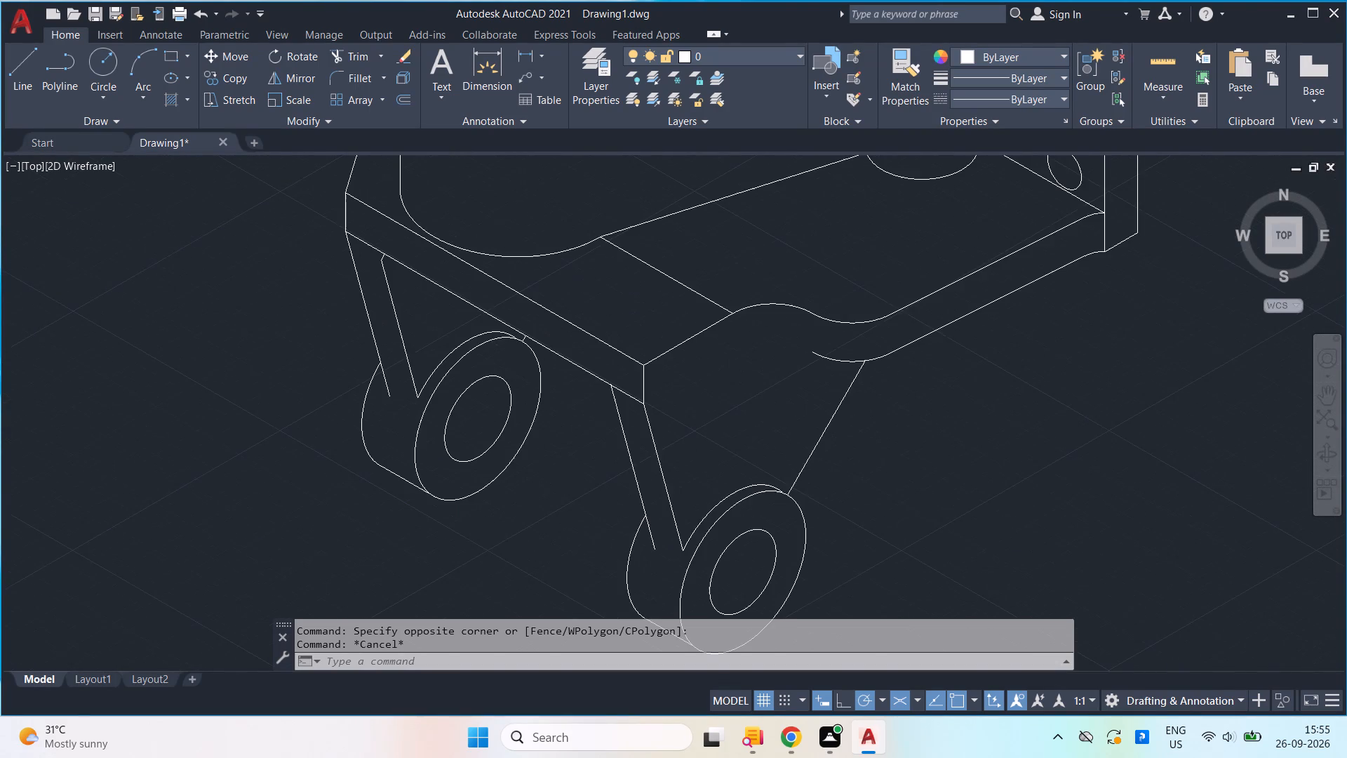
{"action": "scroll", "coordinate": [443, 491], "scroll_direction": "up", "scroll_amount": 7}
{"action": "scroll", "coordinate": [443, 491], "scroll_direction": "down", "scroll_amount": 6}
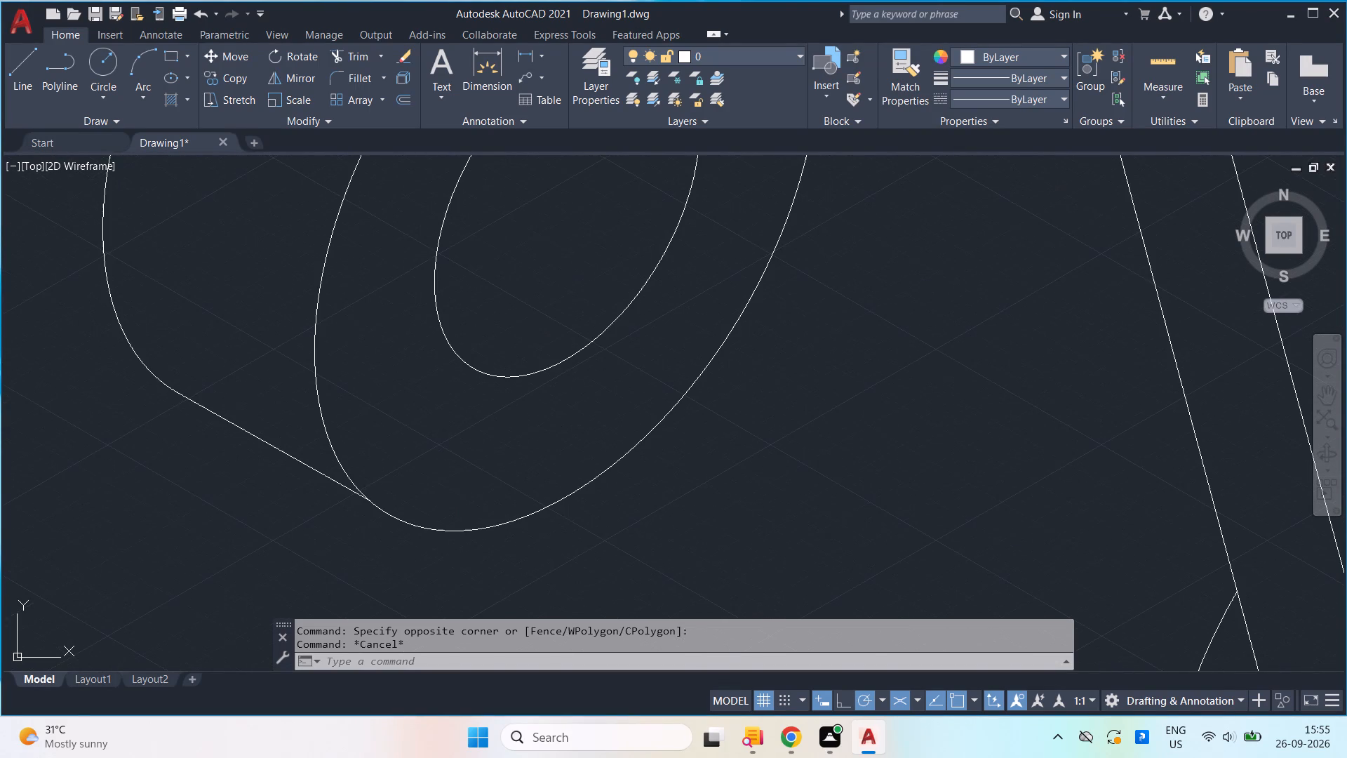
{"action": "scroll", "coordinate": [443, 491], "scroll_direction": "up", "scroll_amount": 2}
{"action": "scroll", "coordinate": [443, 491], "scroll_direction": "down", "scroll_amount": 6}
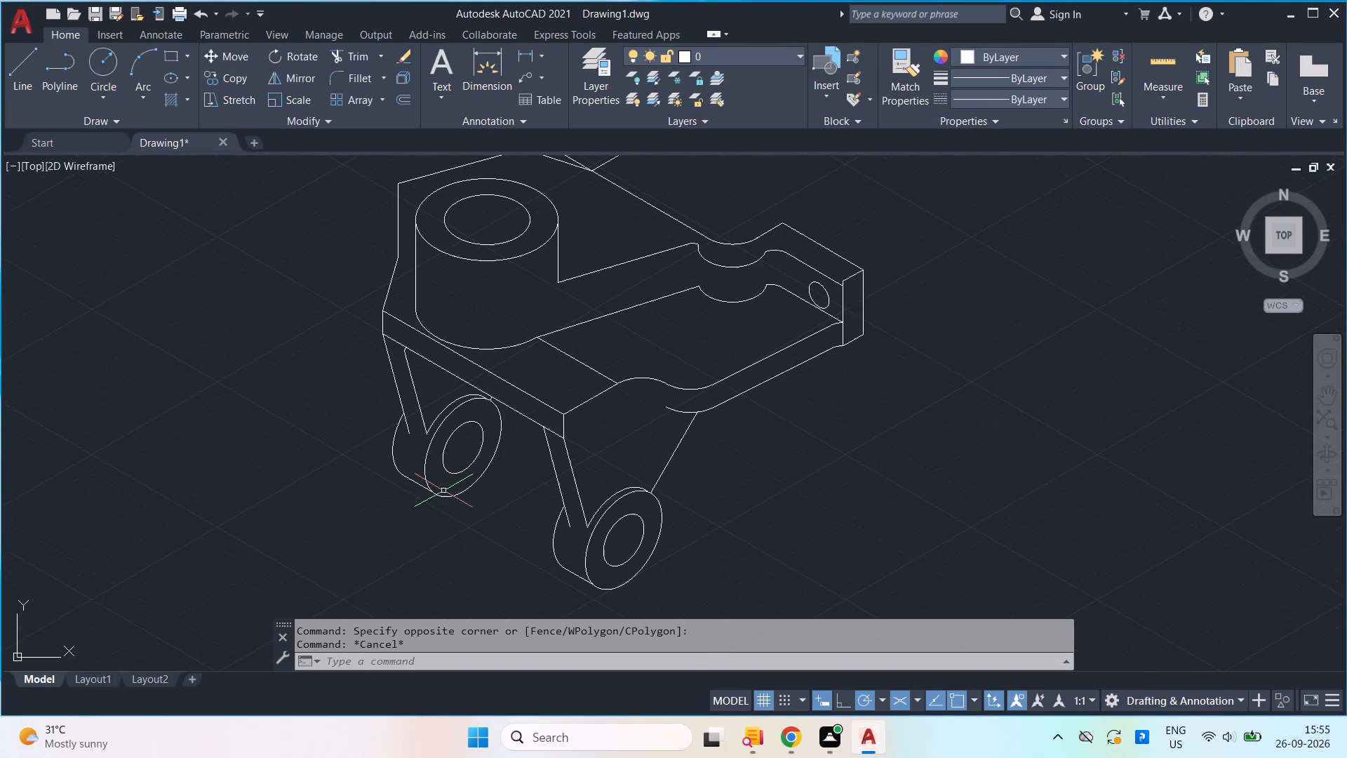
{"action": "scroll", "coordinate": [443, 491], "scroll_direction": "up", "scroll_amount": 3}
{"action": "scroll", "coordinate": [443, 491], "scroll_direction": "down", "scroll_amount": 2}
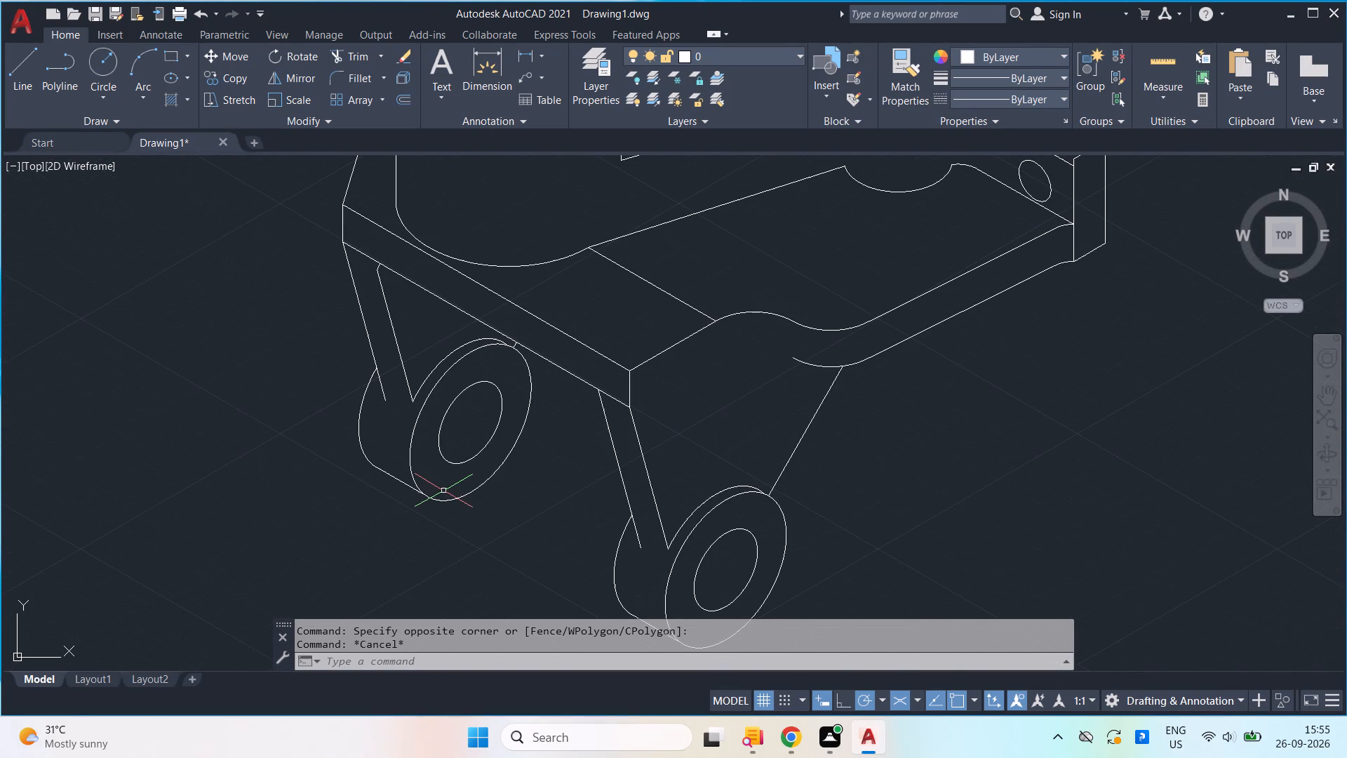
{"action": "middle_click", "coordinate": [443, 491]}
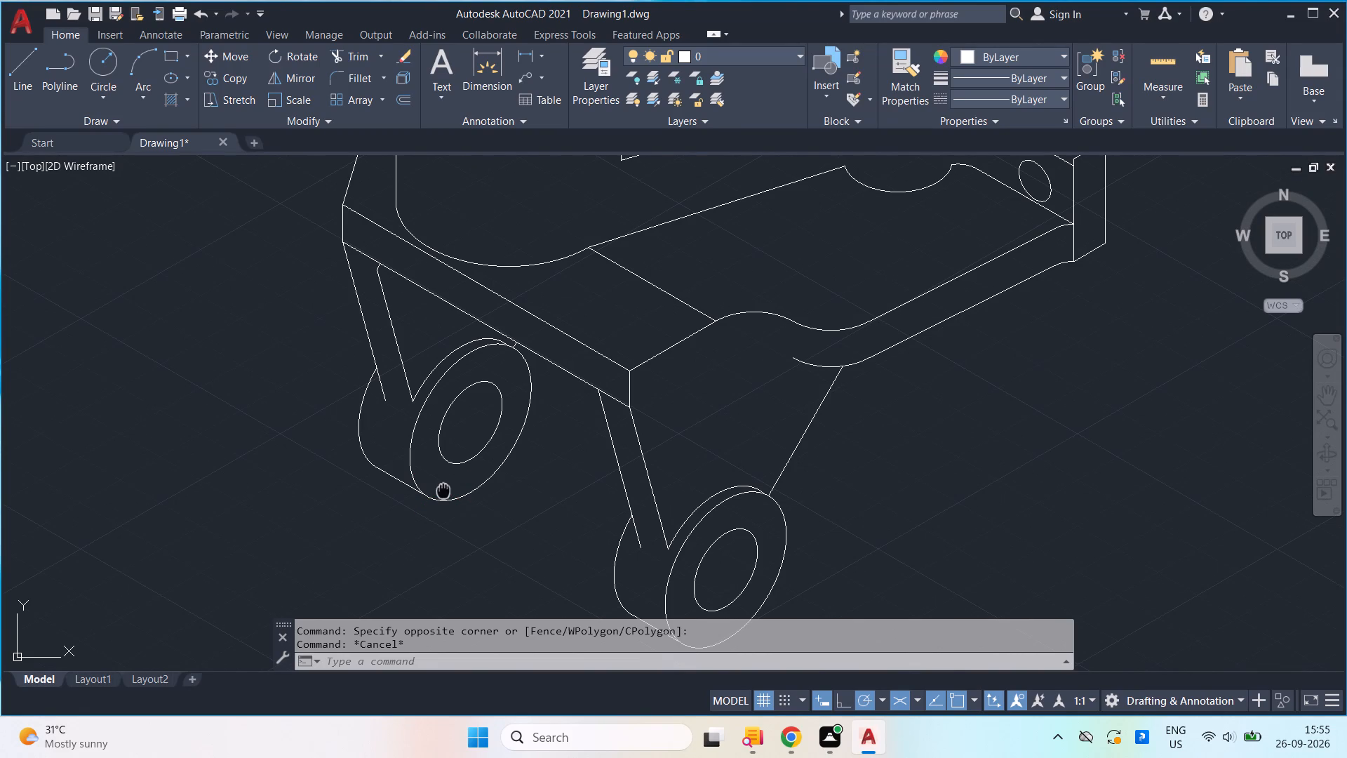
{"action": "left_click", "coordinate": [443, 491]}
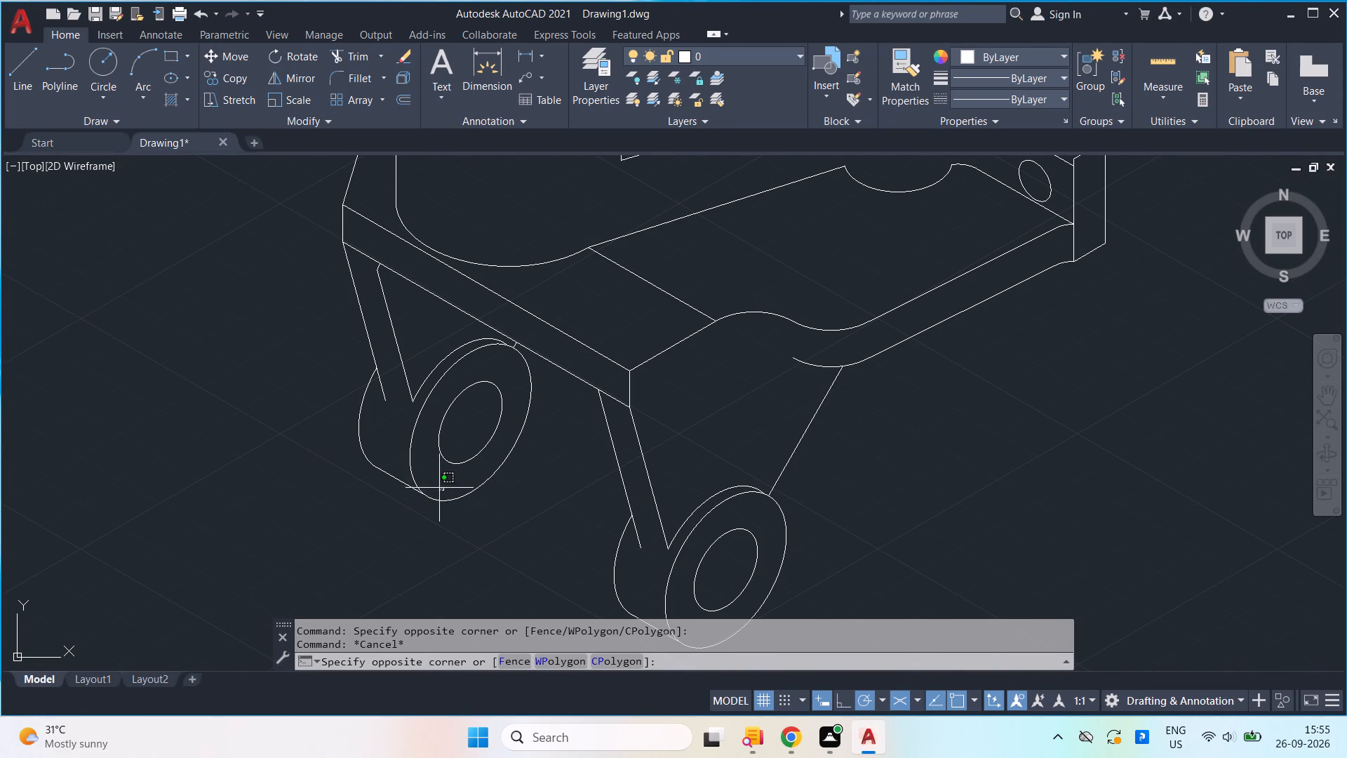
{"action": "left_click", "coordinate": [443, 547]}
{"action": "key", "text": "Escape"}
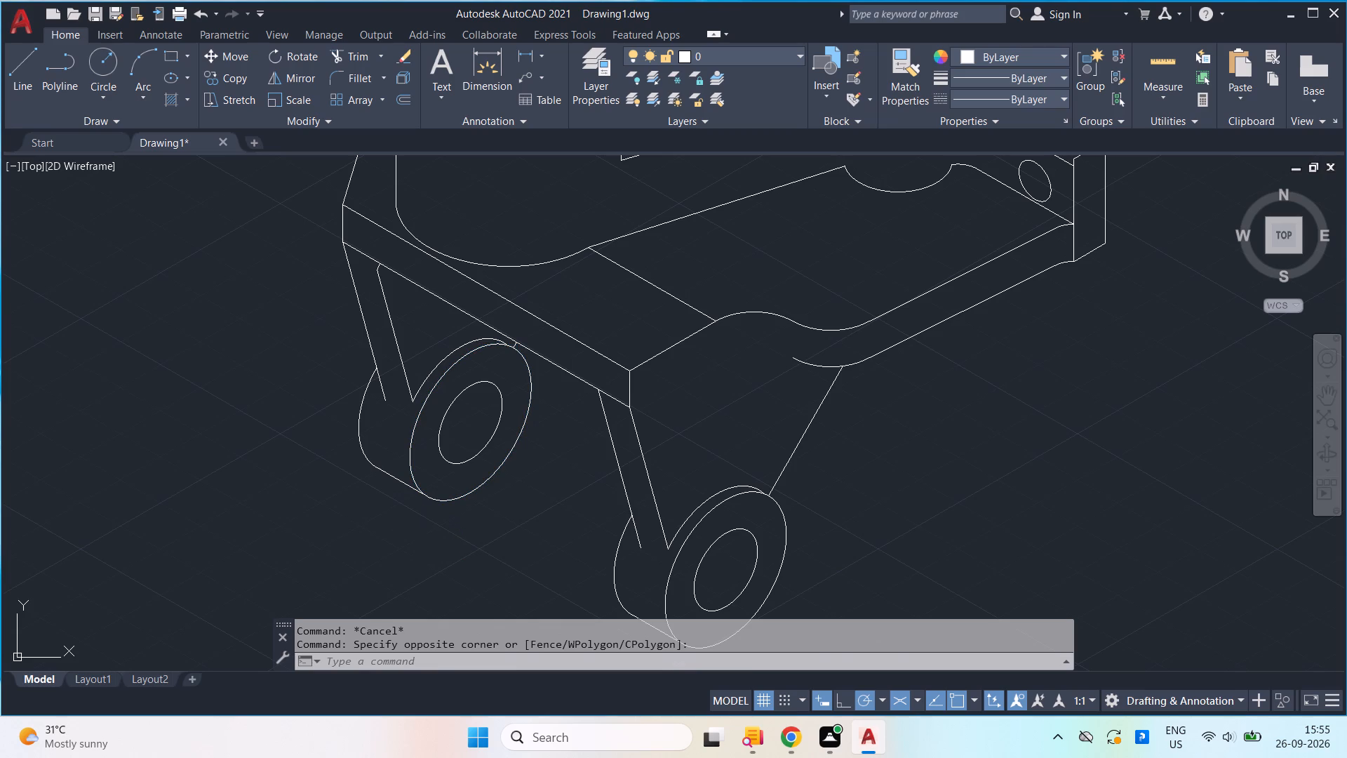
{"action": "scroll", "coordinate": [443, 547], "scroll_direction": "down", "scroll_amount": 1}
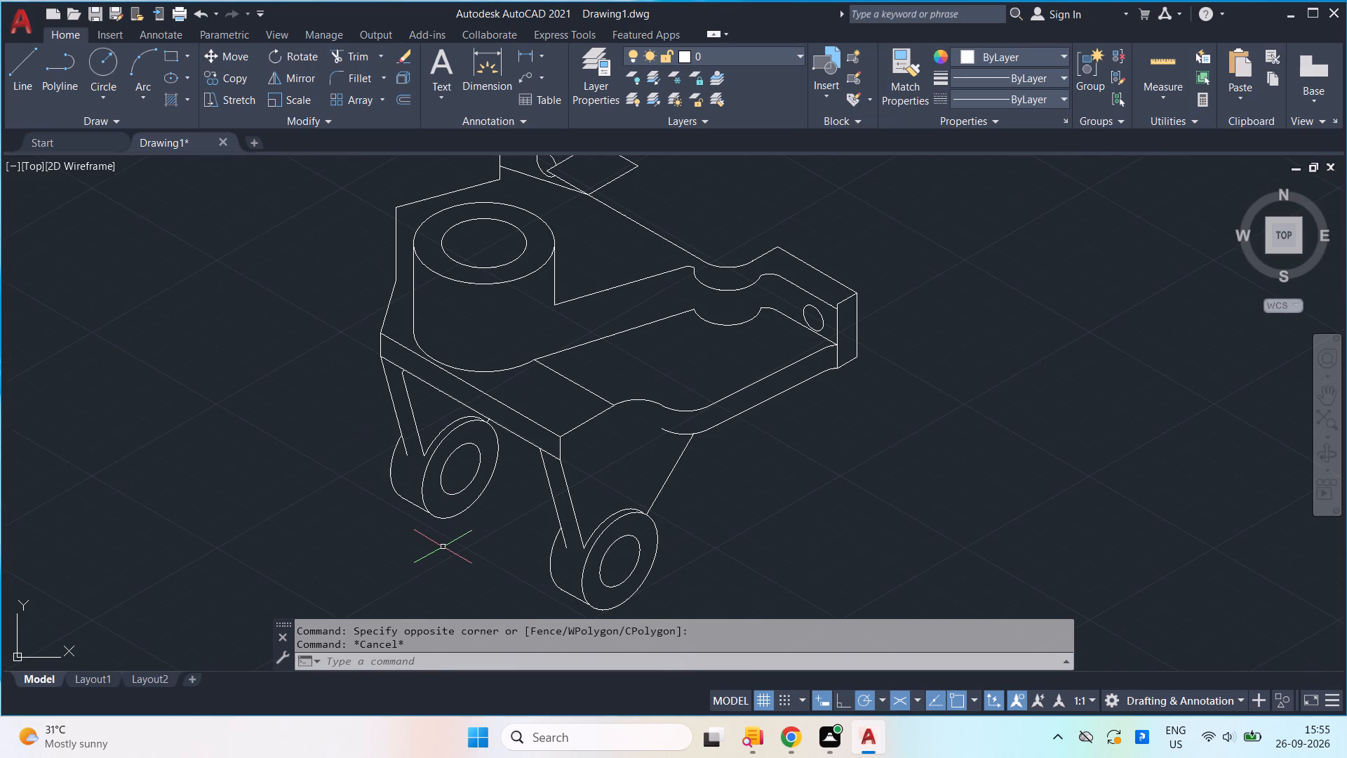
{"action": "scroll", "coordinate": [443, 547], "scroll_direction": "up", "scroll_amount": 1}
{"action": "scroll", "coordinate": [443, 547], "scroll_direction": "down", "scroll_amount": 1}
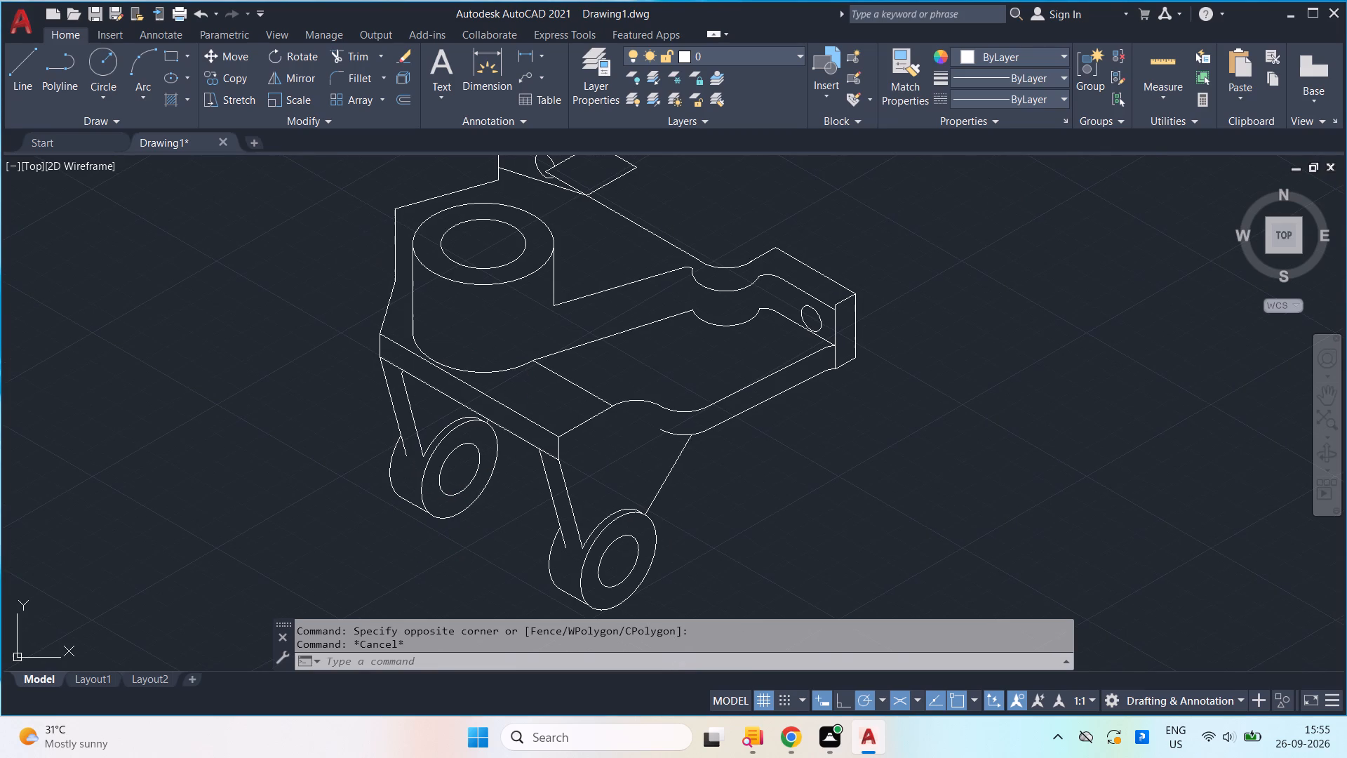
{"action": "middle_click_drag", "start_coordinate": [443, 547], "coordinate": [420, 527]}
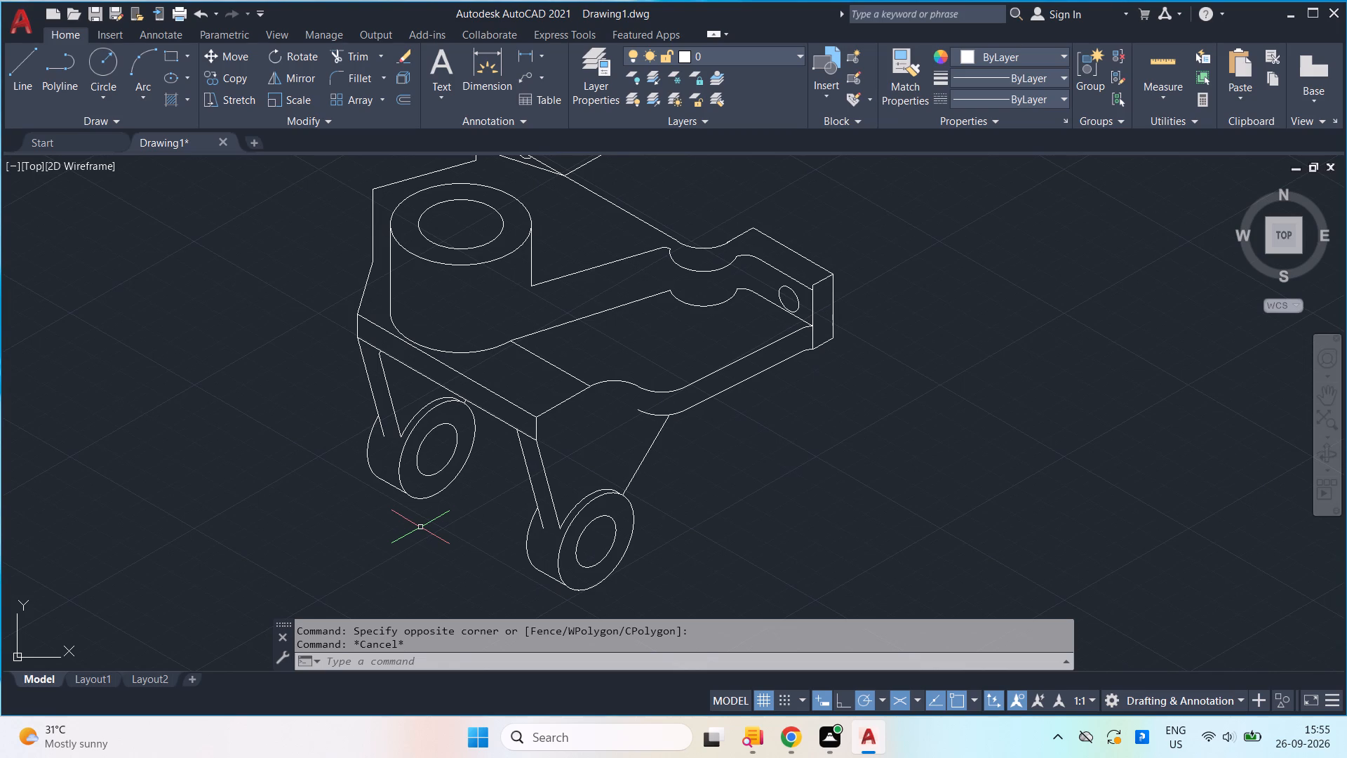
{"action": "scroll", "coordinate": [420, 527], "scroll_direction": "up", "scroll_amount": 1}
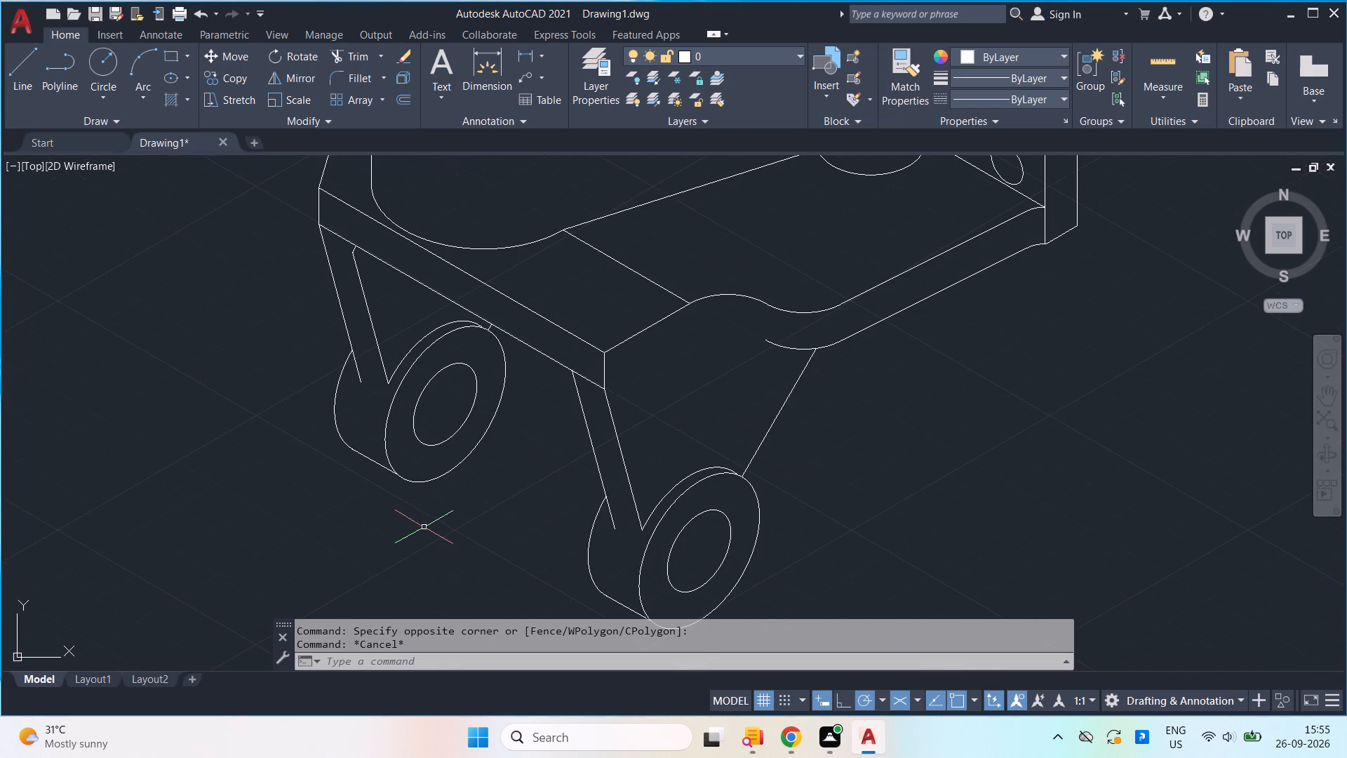
{"action": "middle_click_drag", "start_coordinate": [622, 597], "coordinate": [915, 619]}
{"action": "scroll", "coordinate": [730, 452], "scroll_direction": "down", "scroll_amount": 3}
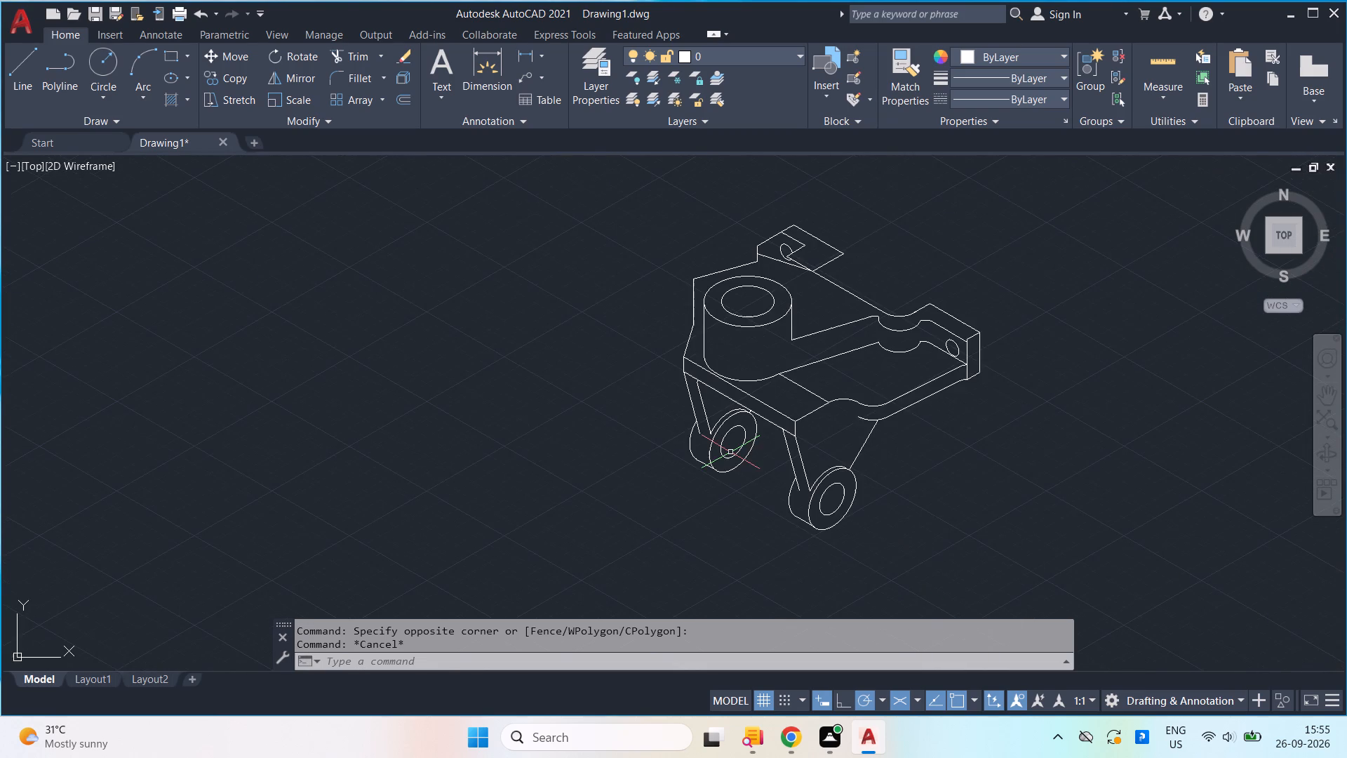
{"action": "scroll", "coordinate": [730, 452], "scroll_direction": "up", "scroll_amount": 2}
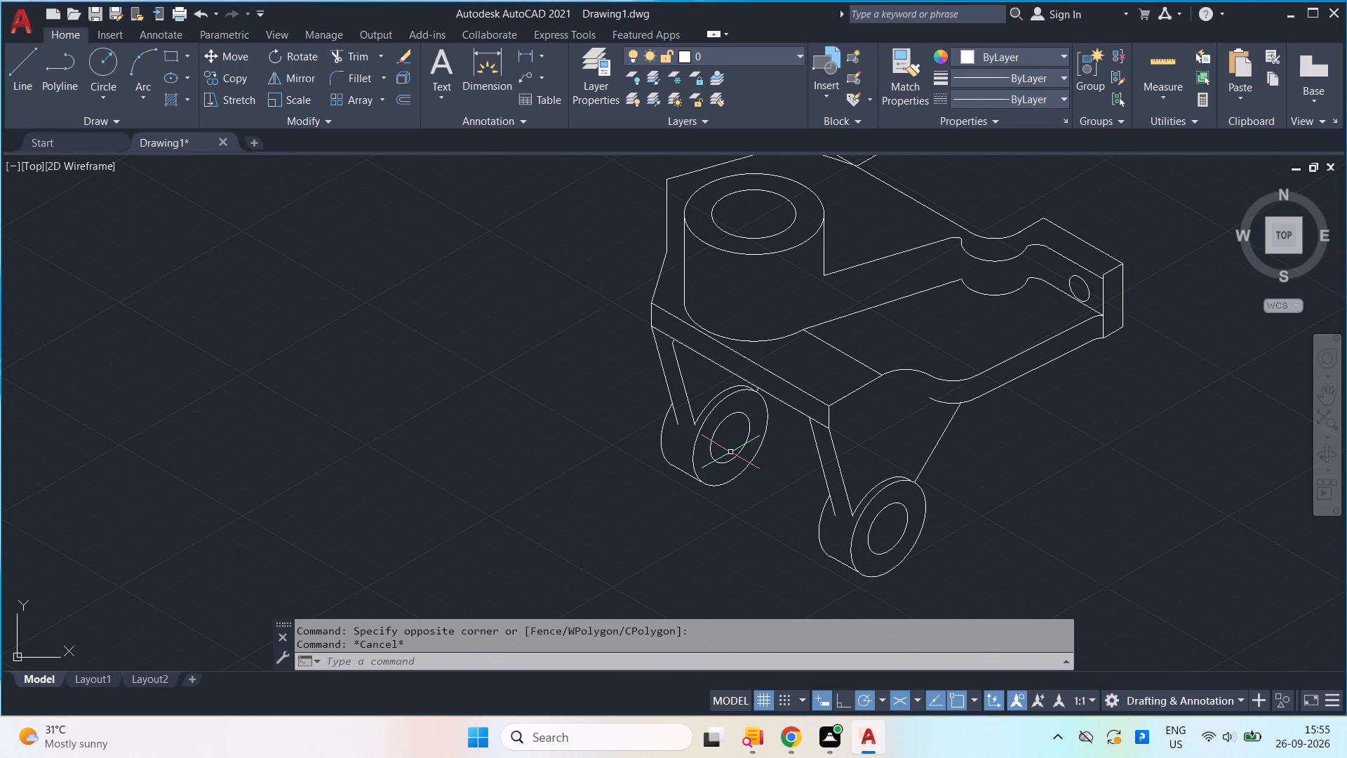
{"action": "scroll", "coordinate": [730, 452], "scroll_direction": "down", "scroll_amount": 1}
{"action": "scroll", "coordinate": [730, 452], "scroll_direction": "up", "scroll_amount": 2}
{"action": "scroll", "coordinate": [730, 452], "scroll_direction": "down", "scroll_amount": 1}
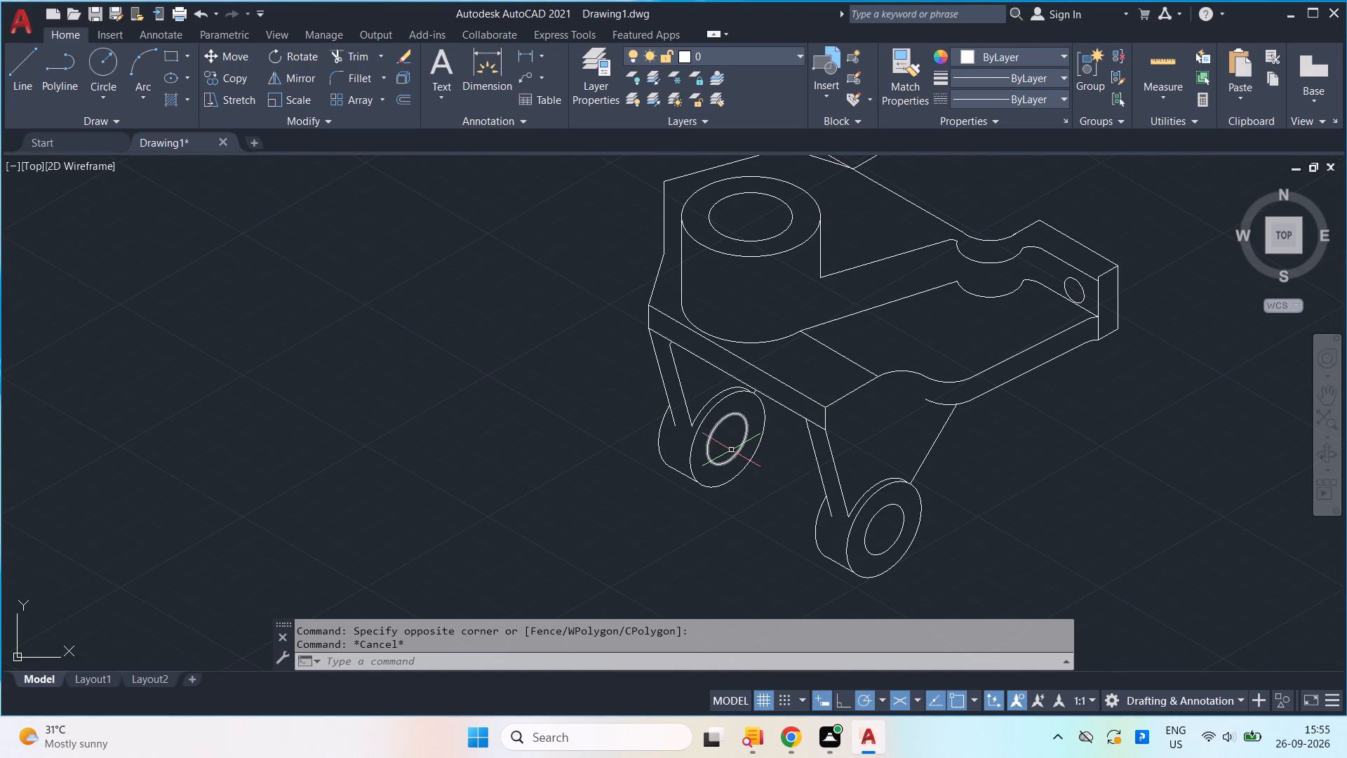
{"action": "scroll", "coordinate": [730, 449], "scroll_direction": "down", "scroll_amount": 1}
{"action": "scroll", "coordinate": [730, 449], "scroll_direction": "up", "scroll_amount": 1}
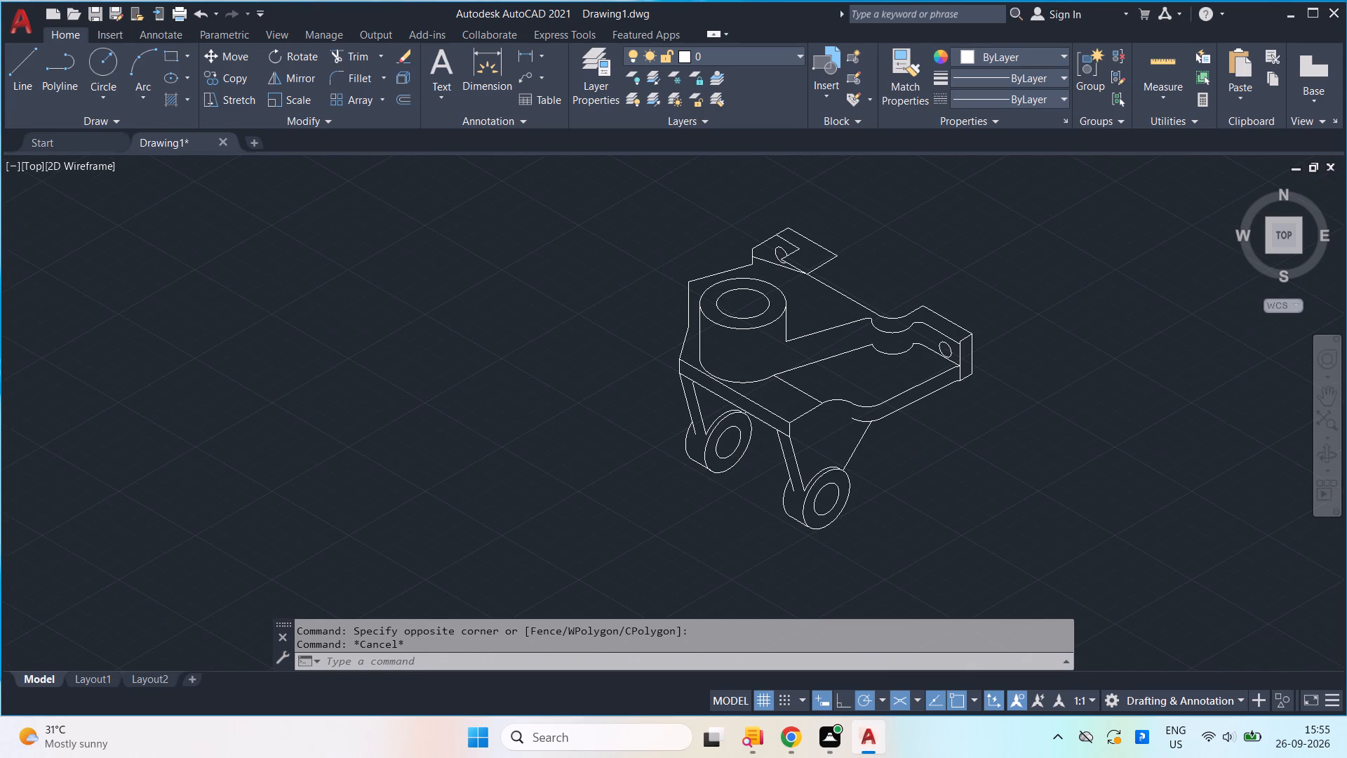
{"action": "middle_click", "coordinate": [730, 449]}
{"action": "scroll", "coordinate": [789, 484], "scroll_direction": "down", "scroll_amount": 1}
{"action": "scroll", "coordinate": [807, 490], "scroll_direction": "up", "scroll_amount": 2}
{"action": "scroll", "coordinate": [807, 490], "scroll_direction": "down", "scroll_amount": 1}
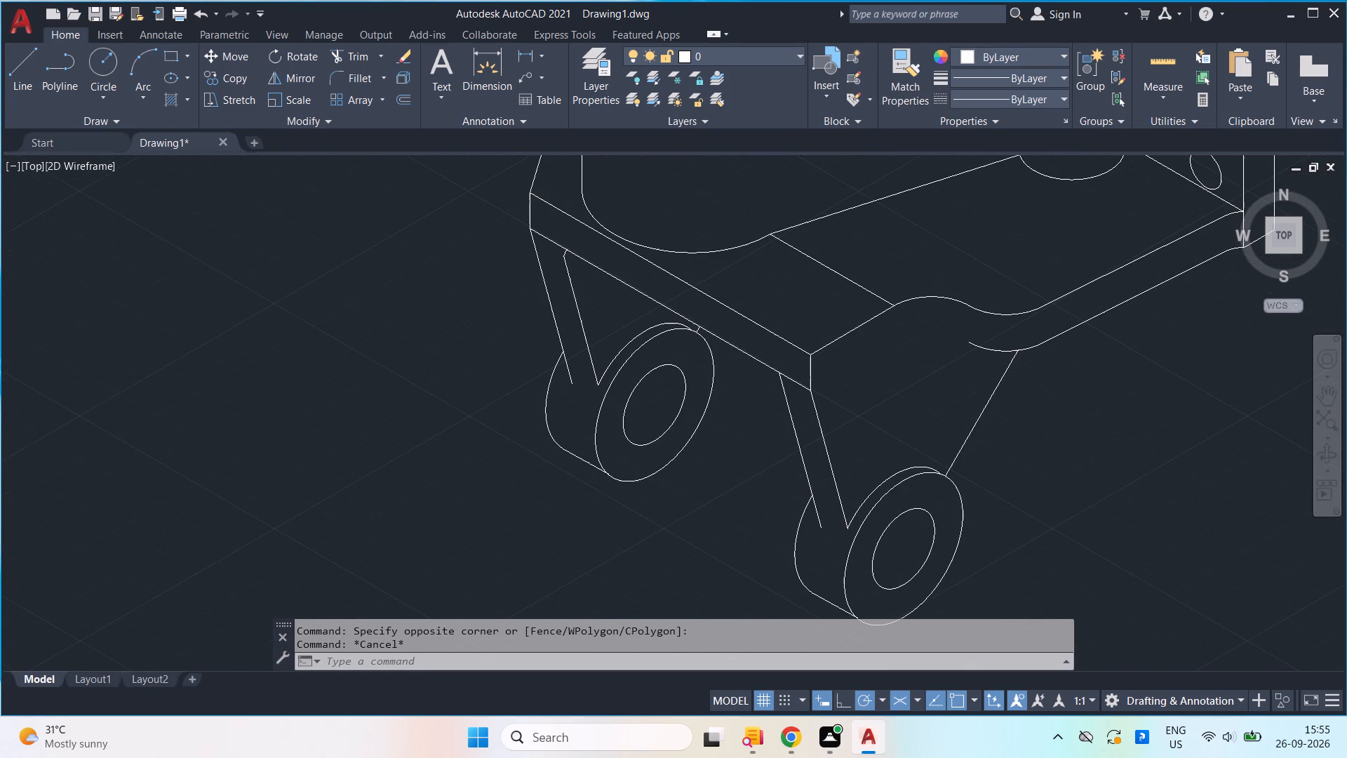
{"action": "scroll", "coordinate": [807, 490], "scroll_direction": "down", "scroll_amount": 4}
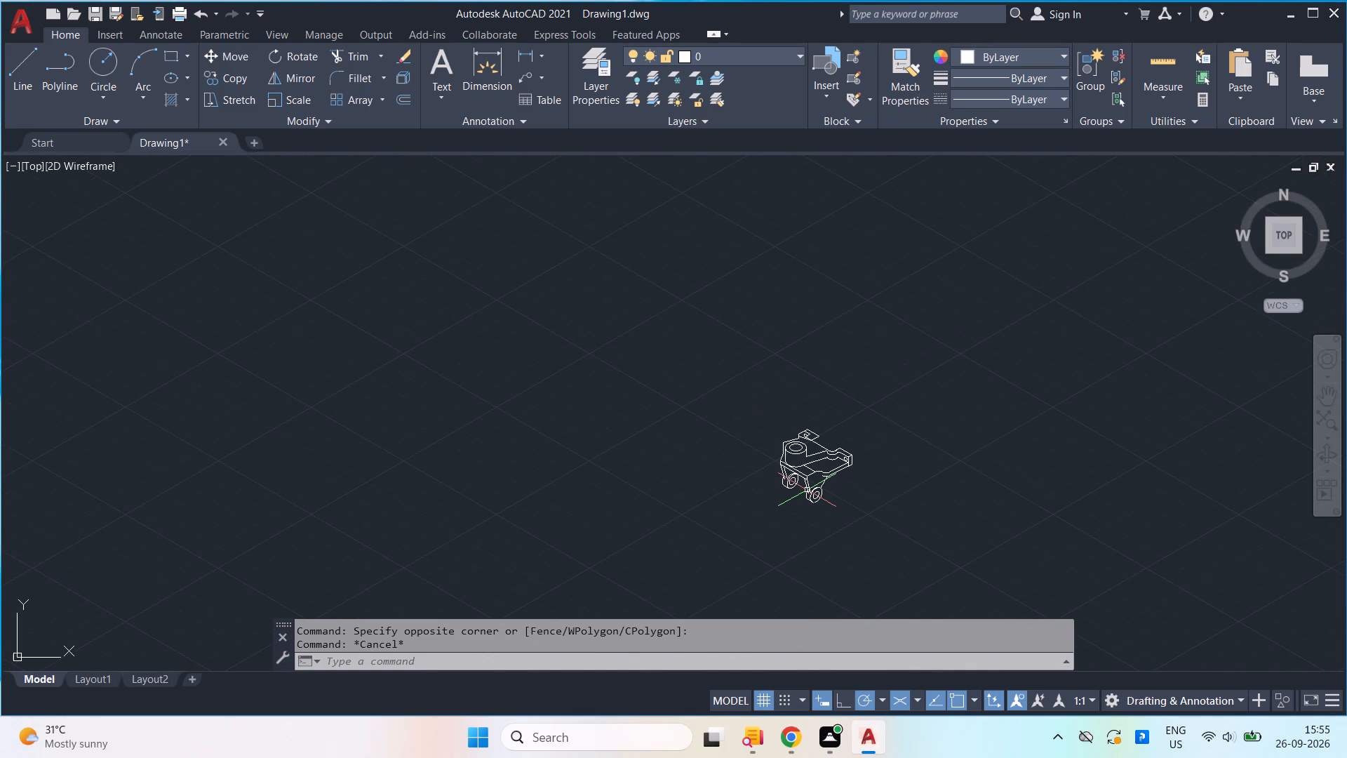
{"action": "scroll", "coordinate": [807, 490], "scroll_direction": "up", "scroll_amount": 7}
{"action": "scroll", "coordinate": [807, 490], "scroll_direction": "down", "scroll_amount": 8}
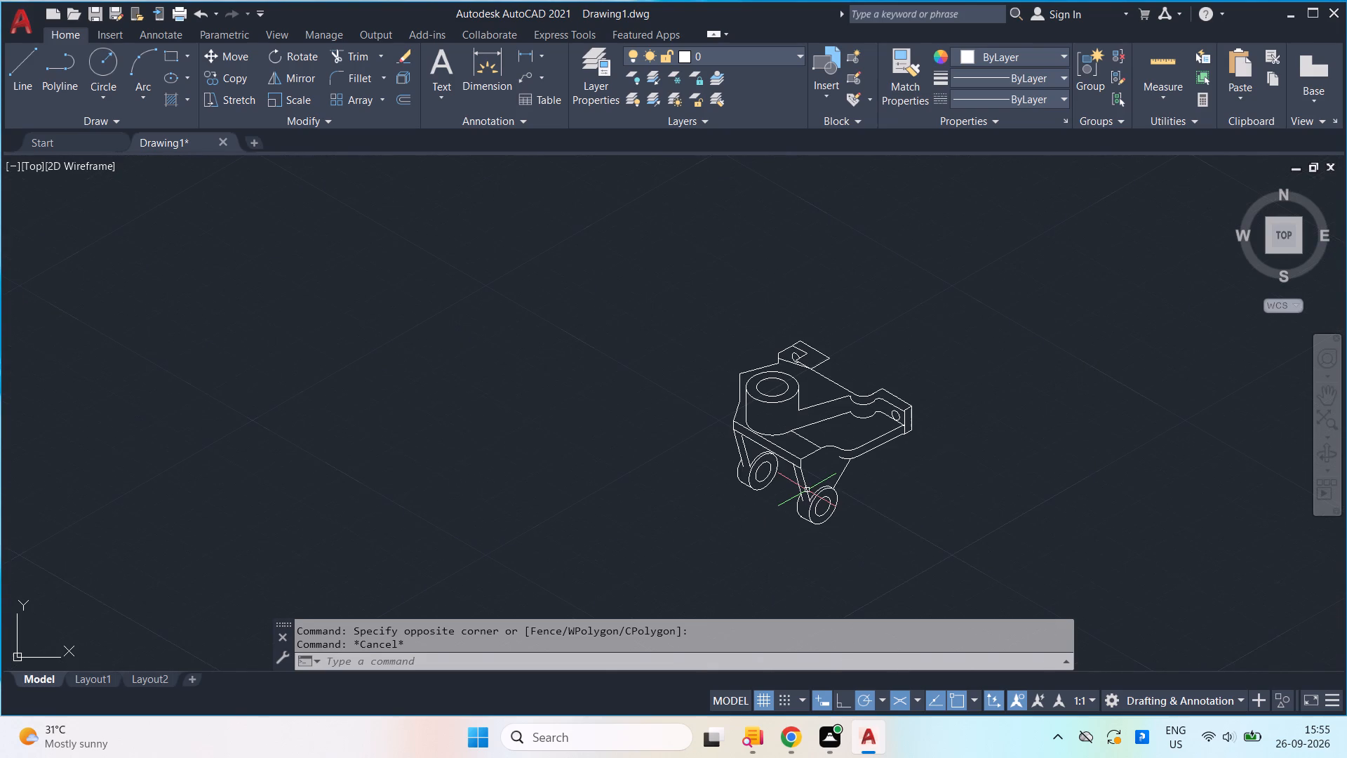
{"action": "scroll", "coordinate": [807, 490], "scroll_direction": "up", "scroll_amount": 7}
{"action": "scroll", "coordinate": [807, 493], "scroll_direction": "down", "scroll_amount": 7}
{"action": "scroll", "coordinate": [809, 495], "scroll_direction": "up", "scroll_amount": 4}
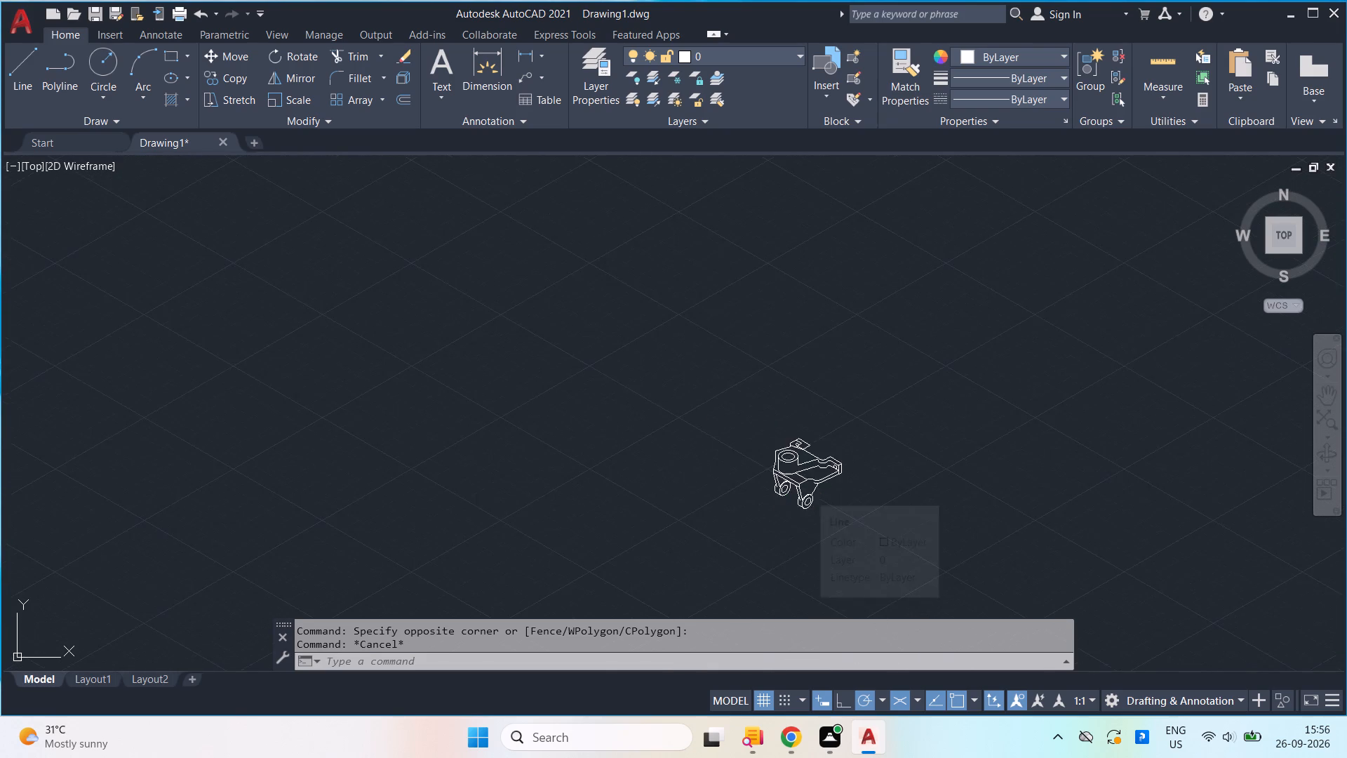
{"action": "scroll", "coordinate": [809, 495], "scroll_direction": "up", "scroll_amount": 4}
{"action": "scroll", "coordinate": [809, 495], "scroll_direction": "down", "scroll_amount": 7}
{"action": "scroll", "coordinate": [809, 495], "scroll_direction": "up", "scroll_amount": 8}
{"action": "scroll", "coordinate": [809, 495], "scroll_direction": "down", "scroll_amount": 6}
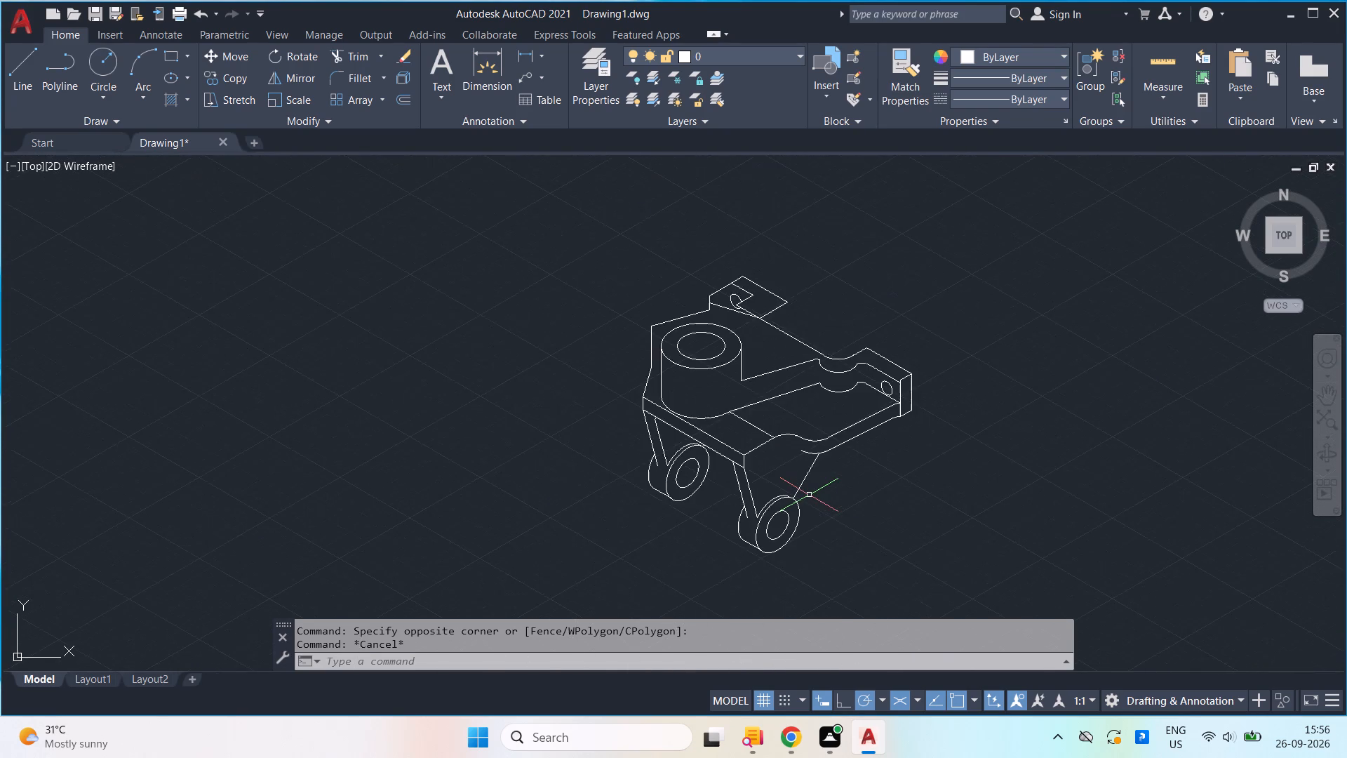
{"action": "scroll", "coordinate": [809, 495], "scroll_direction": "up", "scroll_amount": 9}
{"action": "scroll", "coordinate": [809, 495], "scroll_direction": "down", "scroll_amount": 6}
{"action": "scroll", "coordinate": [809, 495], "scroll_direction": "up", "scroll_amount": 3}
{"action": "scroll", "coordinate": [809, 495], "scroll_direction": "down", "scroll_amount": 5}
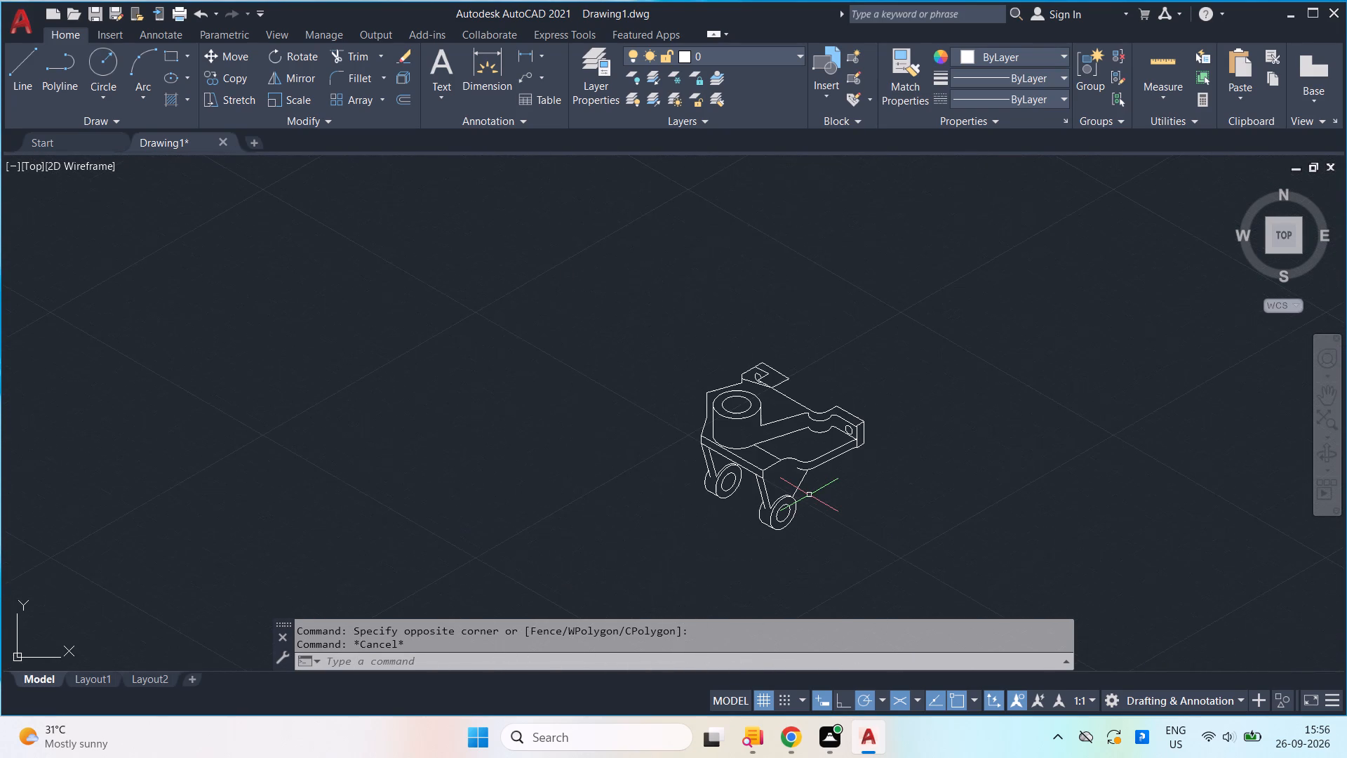
Examine the legs, the foremost round lug's upper edges and the plate's curved front edge for stray or missing lines.
{"action": "scroll", "coordinate": [809, 495], "scroll_direction": "up", "scroll_amount": 4}
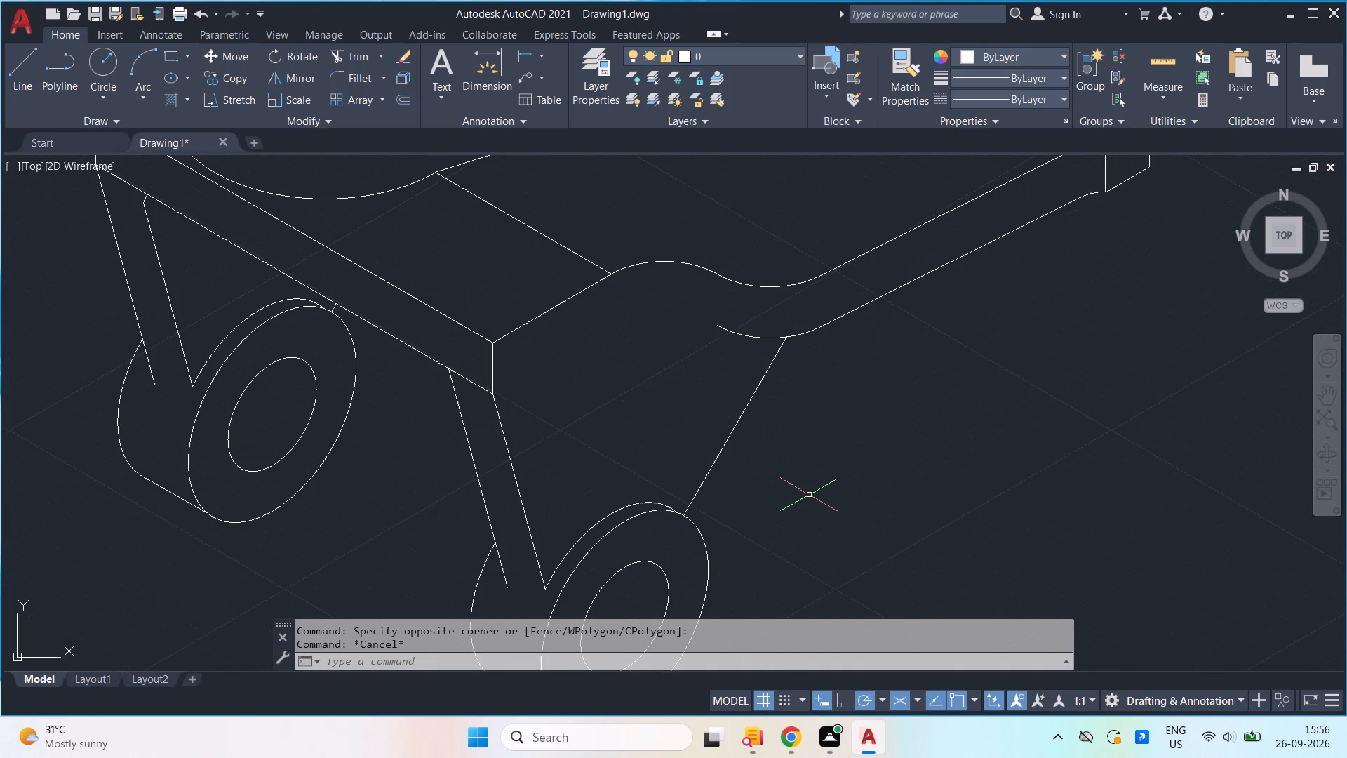
{"action": "scroll", "coordinate": [809, 495], "scroll_direction": "down", "scroll_amount": 2}
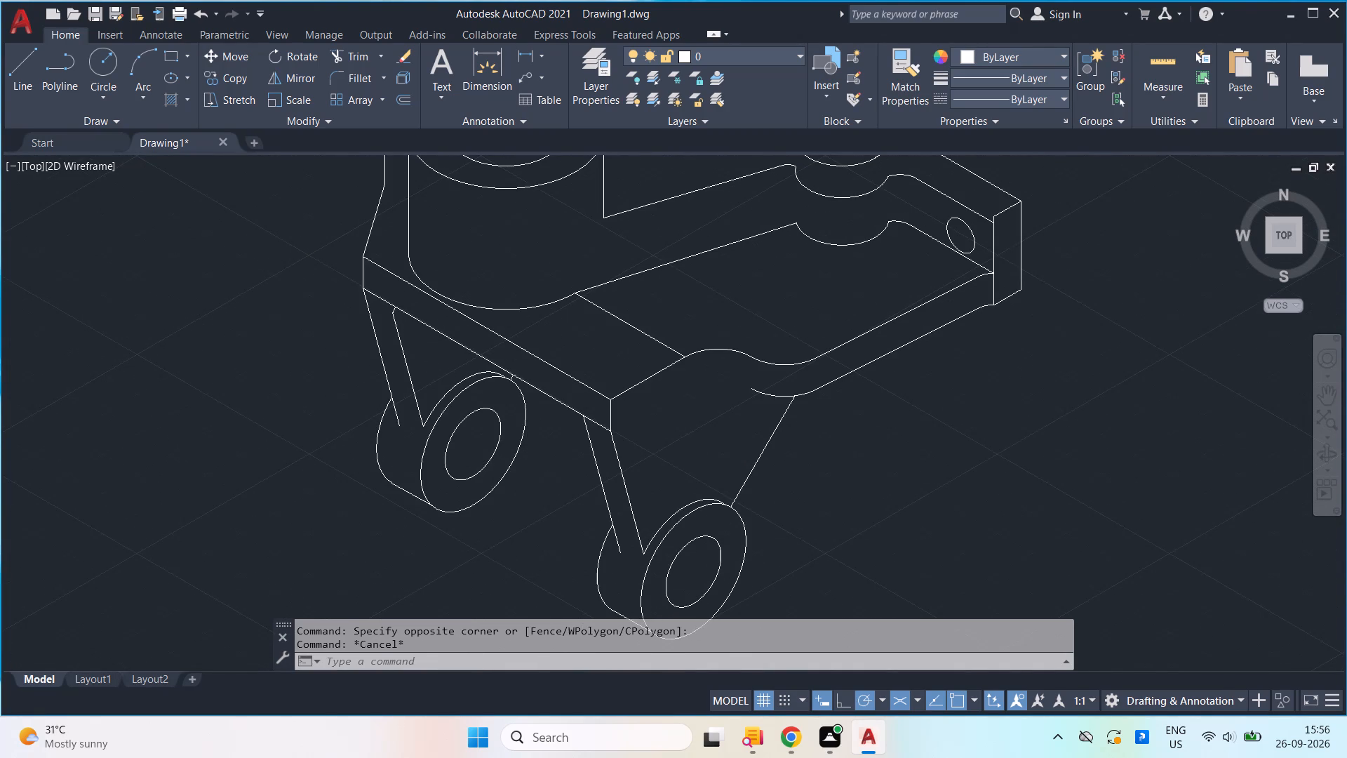
{"action": "middle_click_drag", "start_coordinate": [809, 495], "coordinate": [522, 533]}
{"action": "scroll", "coordinate": [809, 495], "scroll_direction": "down", "scroll_amount": 1}
{"action": "scroll", "coordinate": [523, 533], "scroll_direction": "up", "scroll_amount": 1}
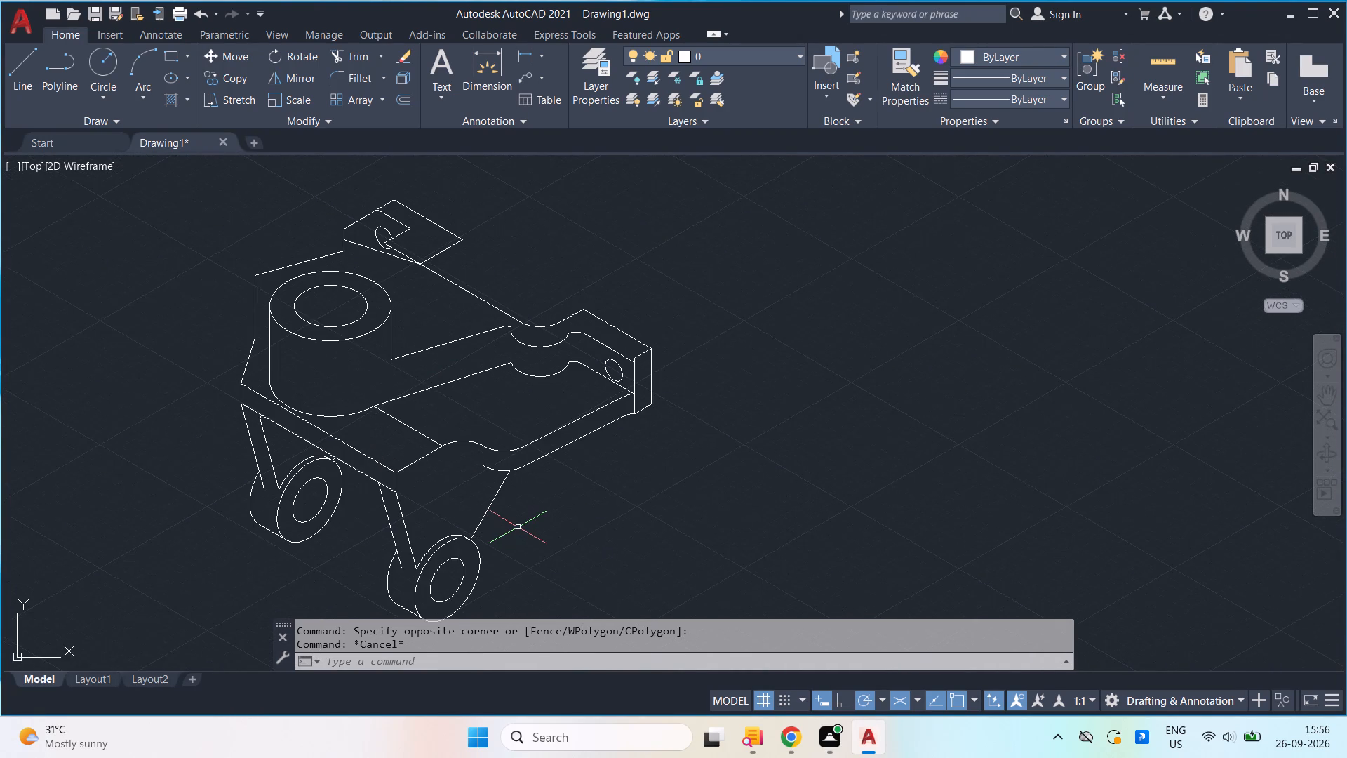
{"action": "scroll", "coordinate": [518, 527], "scroll_direction": "down", "scroll_amount": 1}
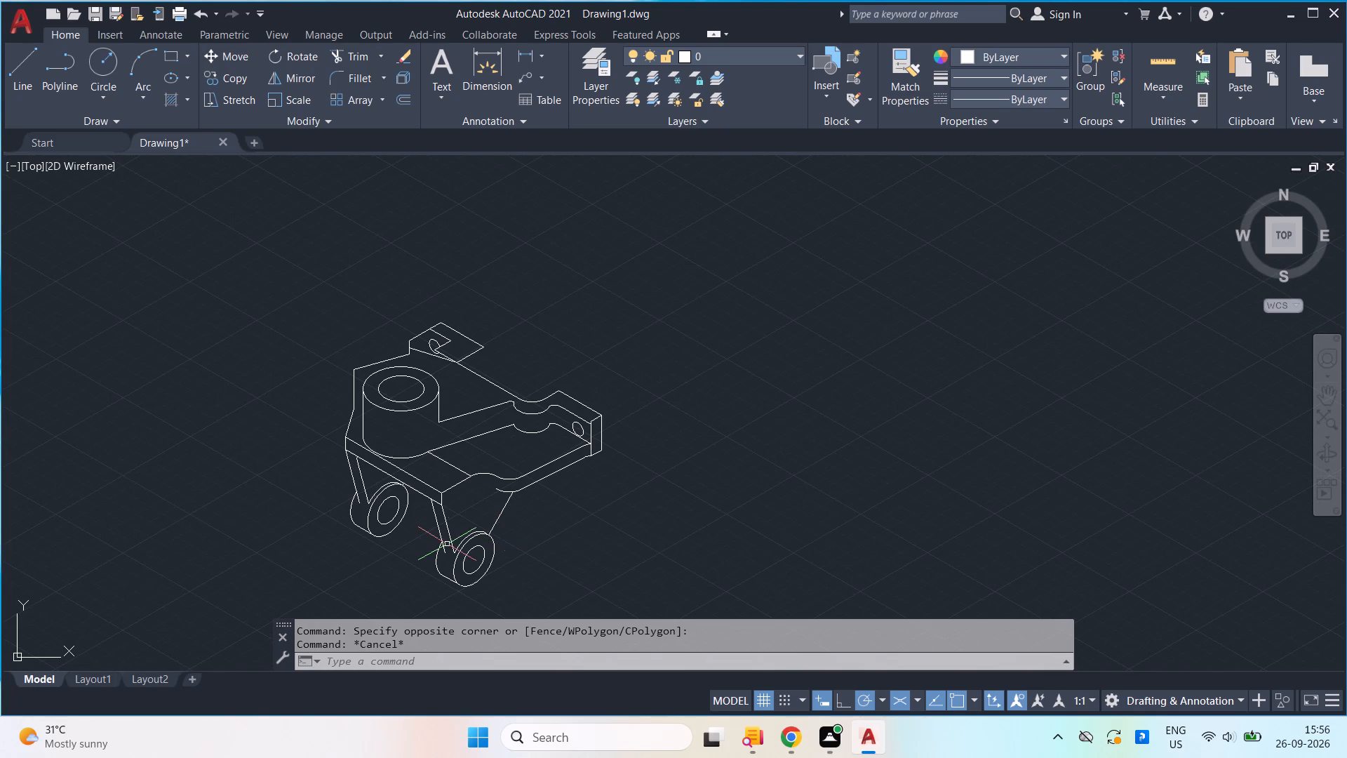
{"action": "scroll", "coordinate": [447, 544], "scroll_direction": "up", "scroll_amount": 4}
{"action": "scroll", "coordinate": [447, 544], "scroll_direction": "down", "scroll_amount": 2}
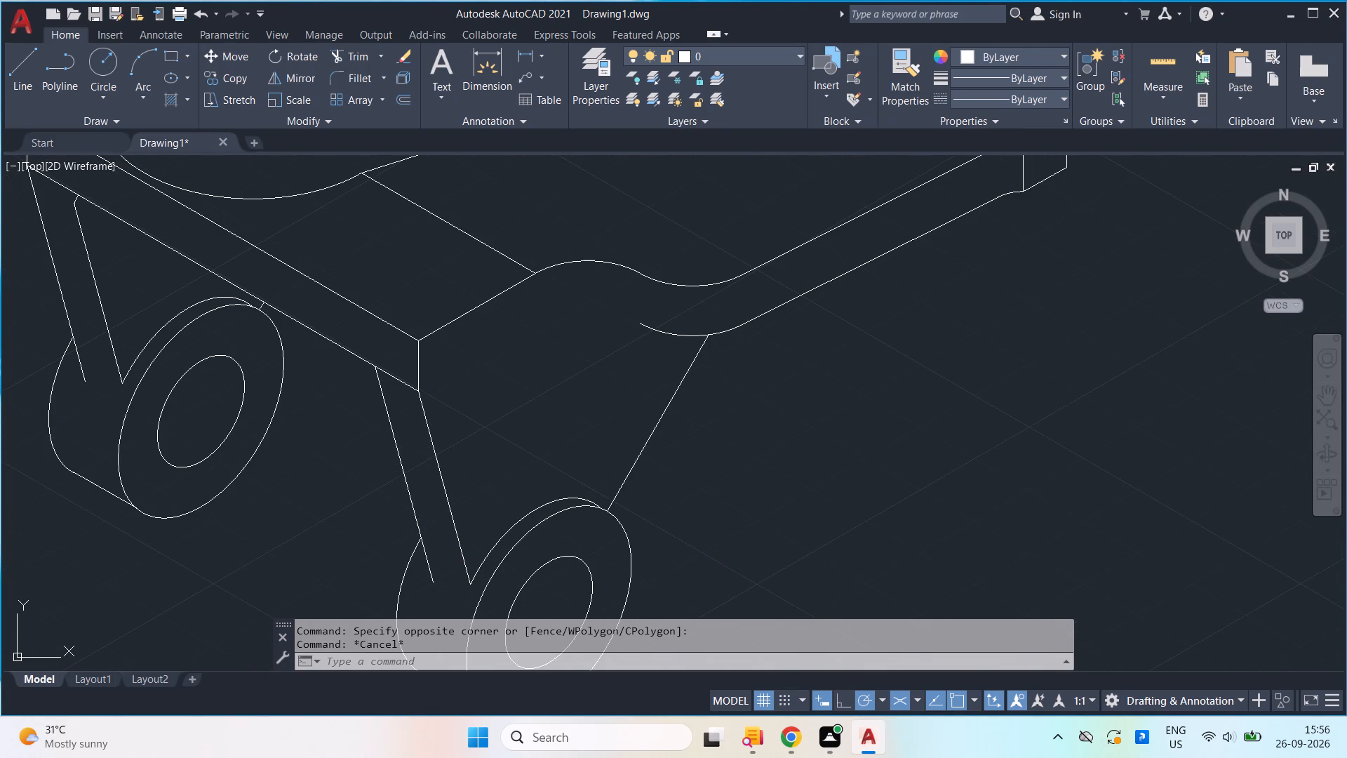
{"action": "scroll", "coordinate": [475, 549], "scroll_direction": "down", "scroll_amount": 1}
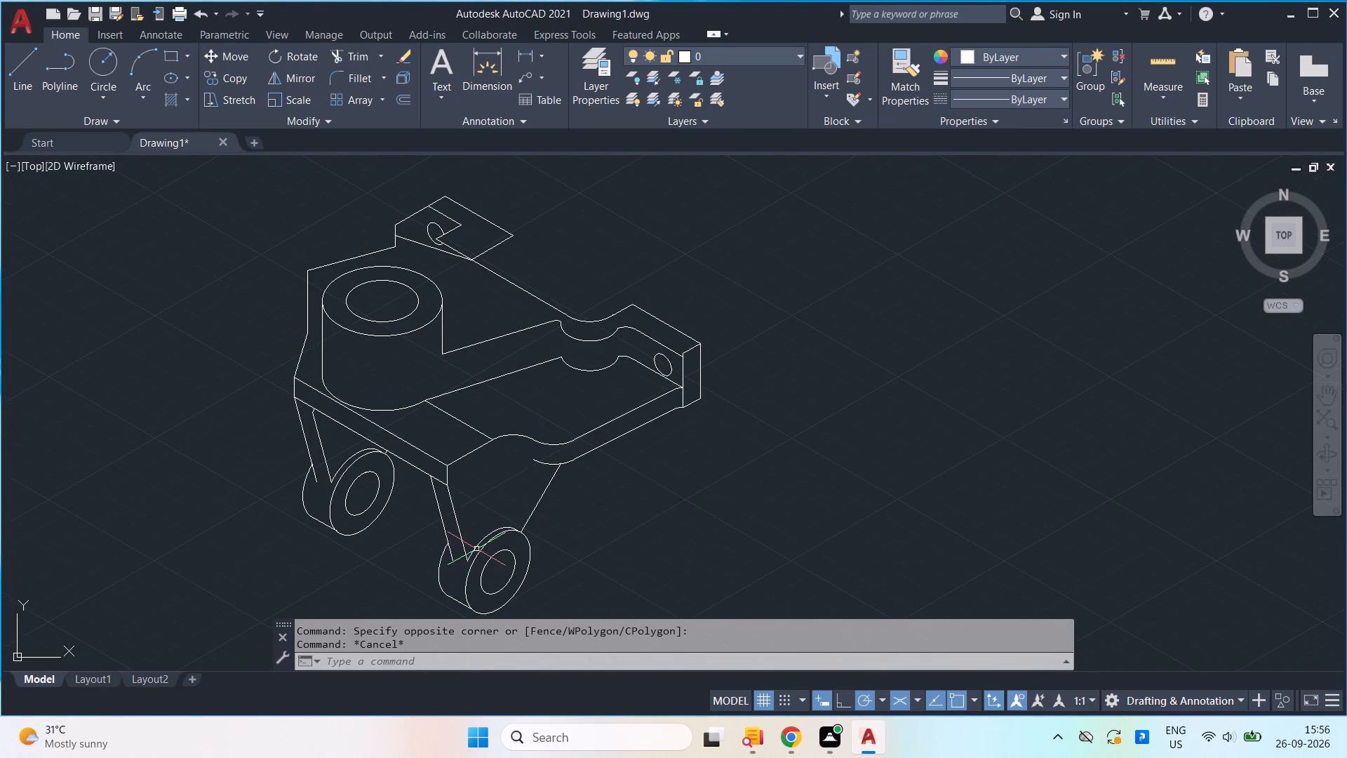
{"action": "scroll", "coordinate": [476, 549], "scroll_direction": "down", "scroll_amount": 2}
{"action": "scroll", "coordinate": [476, 549], "scroll_direction": "up", "scroll_amount": 10}
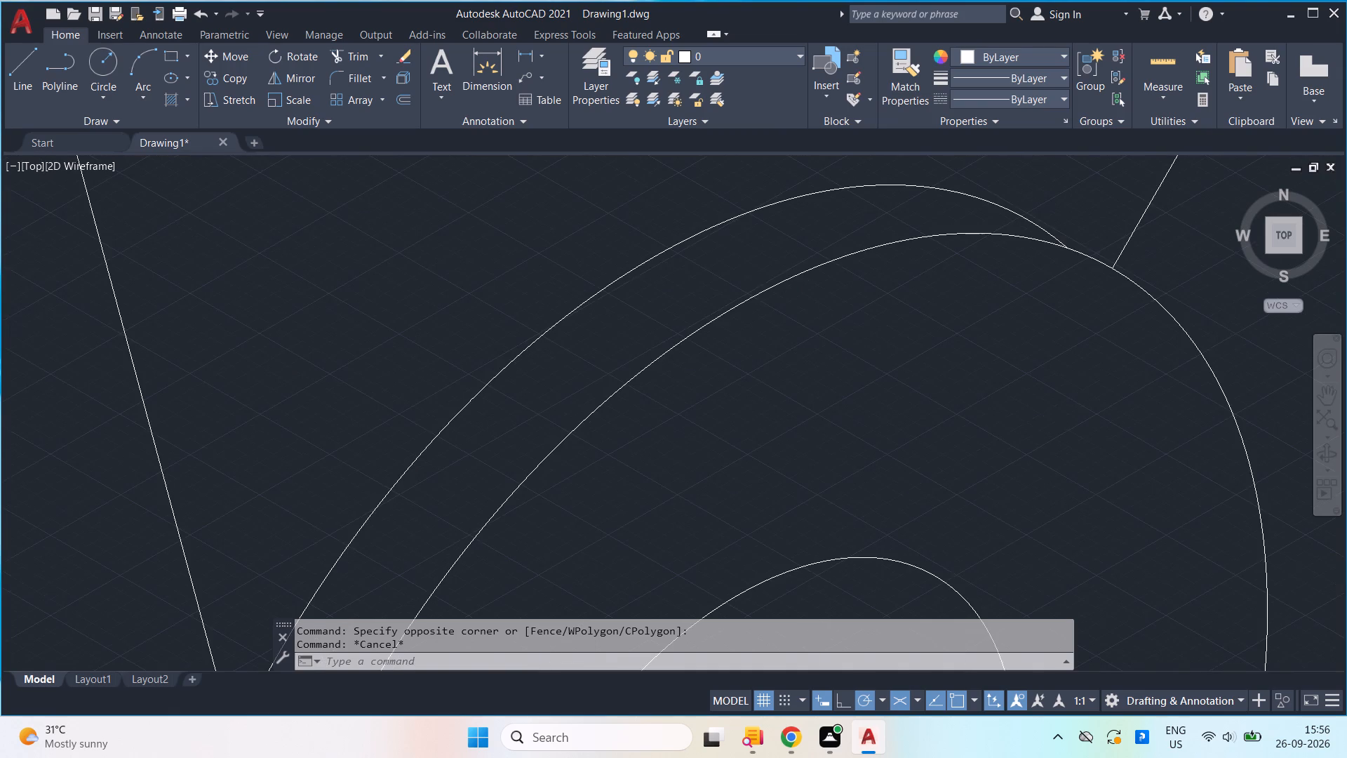
{"action": "scroll", "coordinate": [476, 549], "scroll_direction": "up", "scroll_amount": 7}
{"action": "scroll", "coordinate": [476, 549], "scroll_direction": "down", "scroll_amount": 8}
{"action": "scroll", "coordinate": [476, 549], "scroll_direction": "down", "scroll_amount": 13}
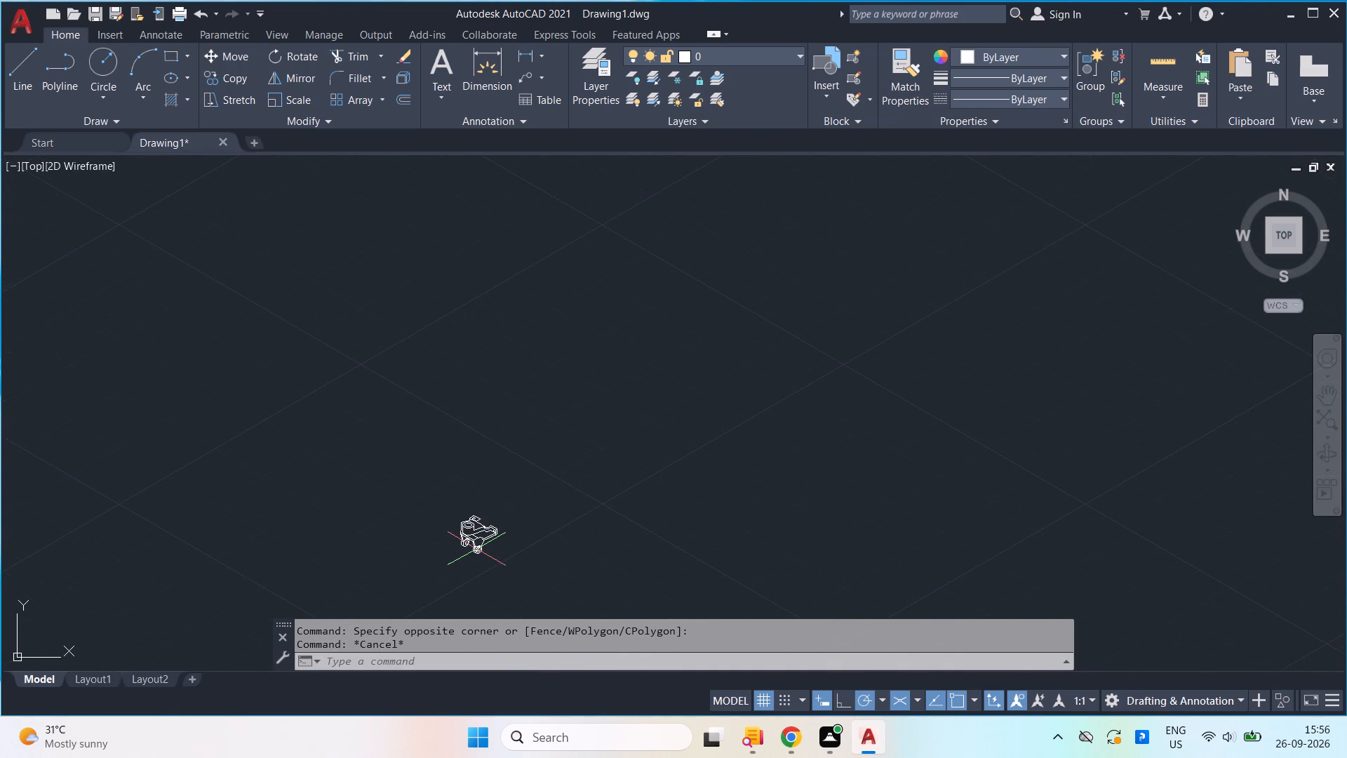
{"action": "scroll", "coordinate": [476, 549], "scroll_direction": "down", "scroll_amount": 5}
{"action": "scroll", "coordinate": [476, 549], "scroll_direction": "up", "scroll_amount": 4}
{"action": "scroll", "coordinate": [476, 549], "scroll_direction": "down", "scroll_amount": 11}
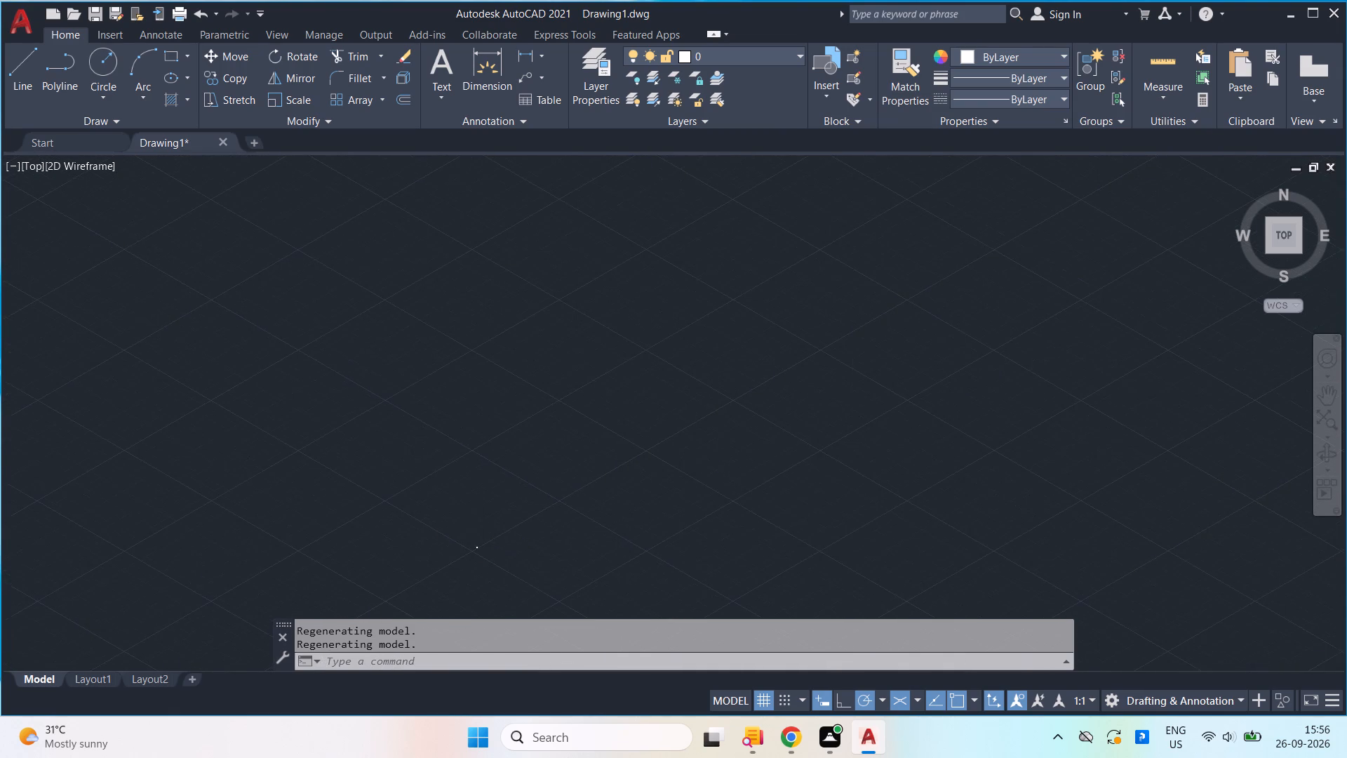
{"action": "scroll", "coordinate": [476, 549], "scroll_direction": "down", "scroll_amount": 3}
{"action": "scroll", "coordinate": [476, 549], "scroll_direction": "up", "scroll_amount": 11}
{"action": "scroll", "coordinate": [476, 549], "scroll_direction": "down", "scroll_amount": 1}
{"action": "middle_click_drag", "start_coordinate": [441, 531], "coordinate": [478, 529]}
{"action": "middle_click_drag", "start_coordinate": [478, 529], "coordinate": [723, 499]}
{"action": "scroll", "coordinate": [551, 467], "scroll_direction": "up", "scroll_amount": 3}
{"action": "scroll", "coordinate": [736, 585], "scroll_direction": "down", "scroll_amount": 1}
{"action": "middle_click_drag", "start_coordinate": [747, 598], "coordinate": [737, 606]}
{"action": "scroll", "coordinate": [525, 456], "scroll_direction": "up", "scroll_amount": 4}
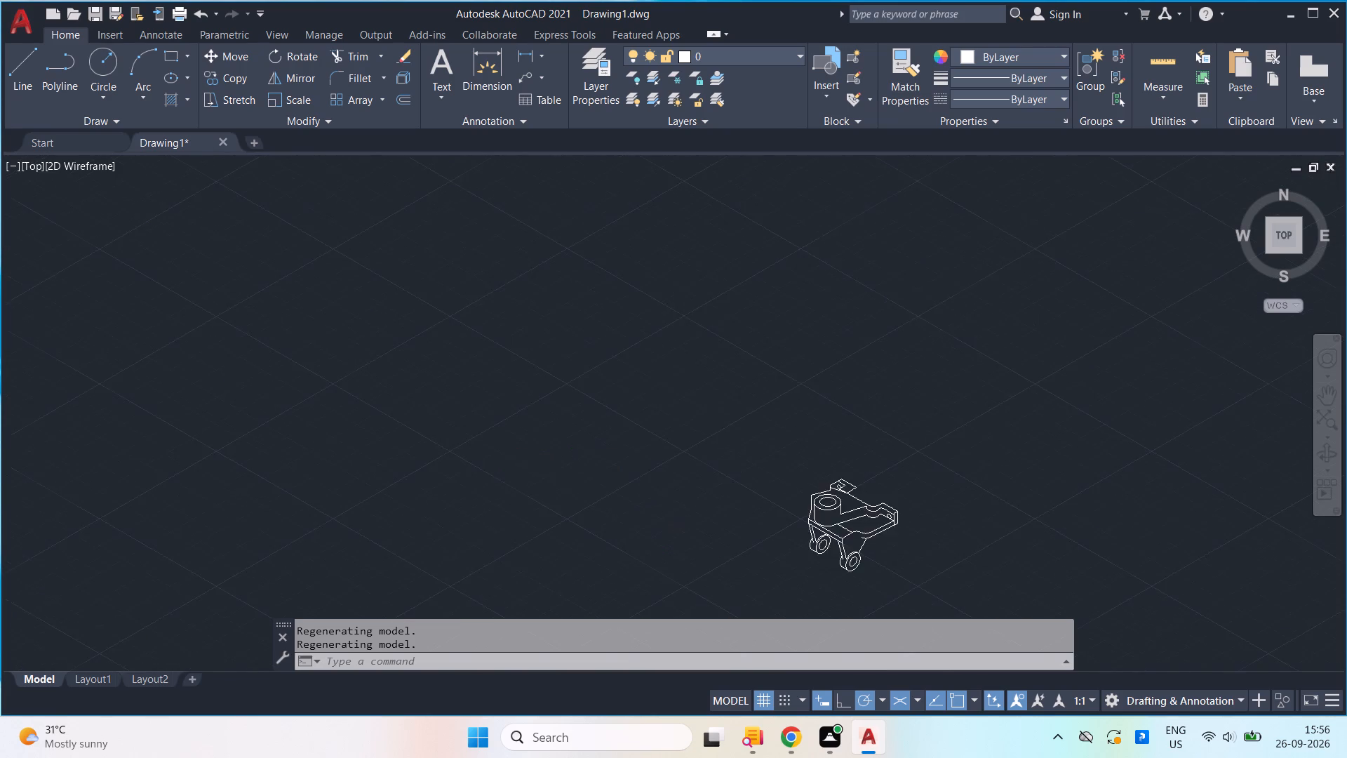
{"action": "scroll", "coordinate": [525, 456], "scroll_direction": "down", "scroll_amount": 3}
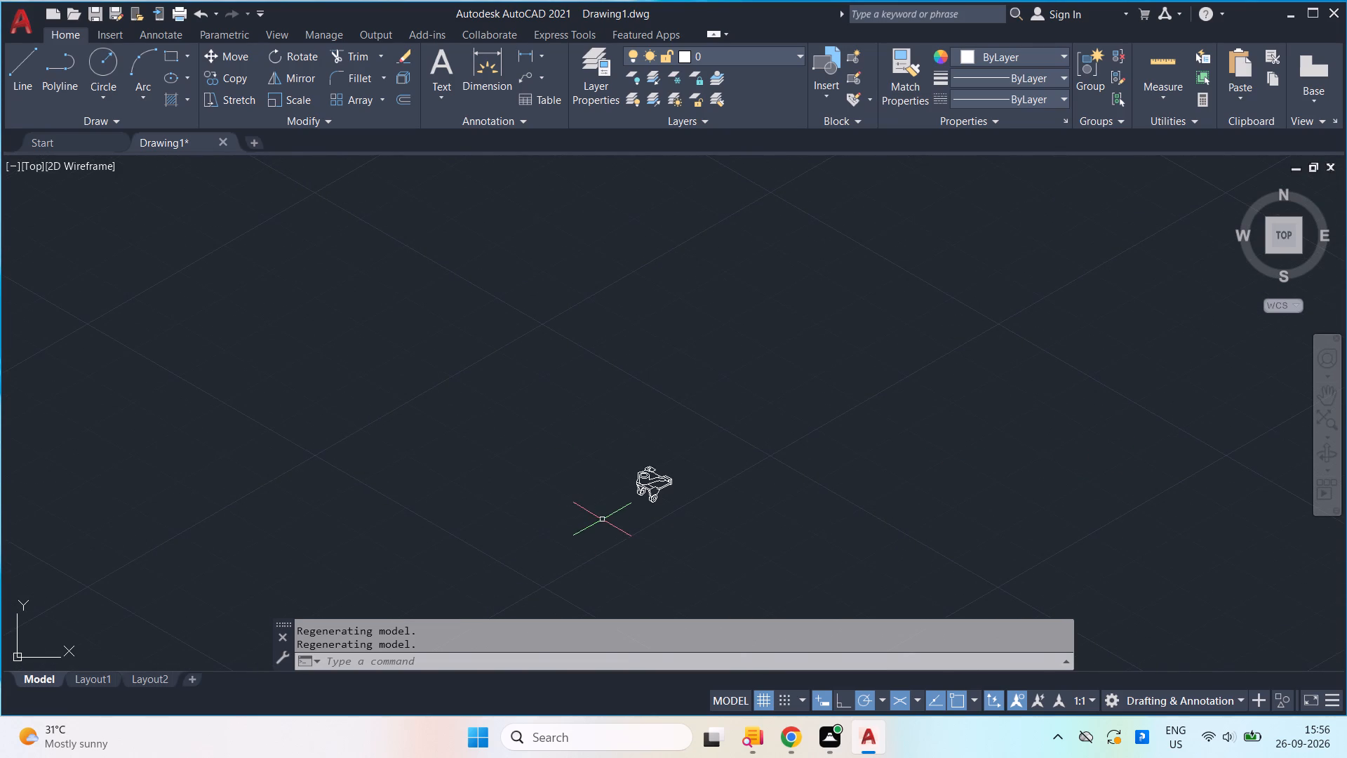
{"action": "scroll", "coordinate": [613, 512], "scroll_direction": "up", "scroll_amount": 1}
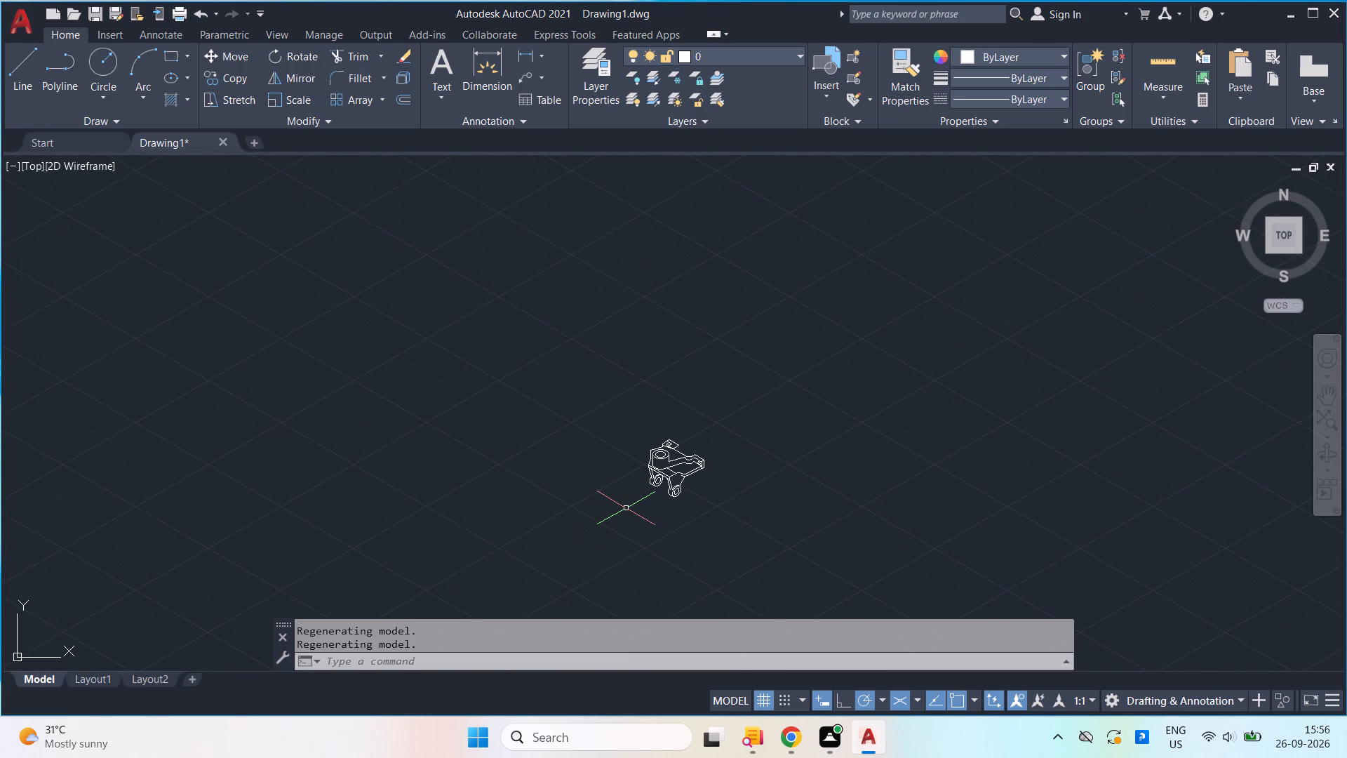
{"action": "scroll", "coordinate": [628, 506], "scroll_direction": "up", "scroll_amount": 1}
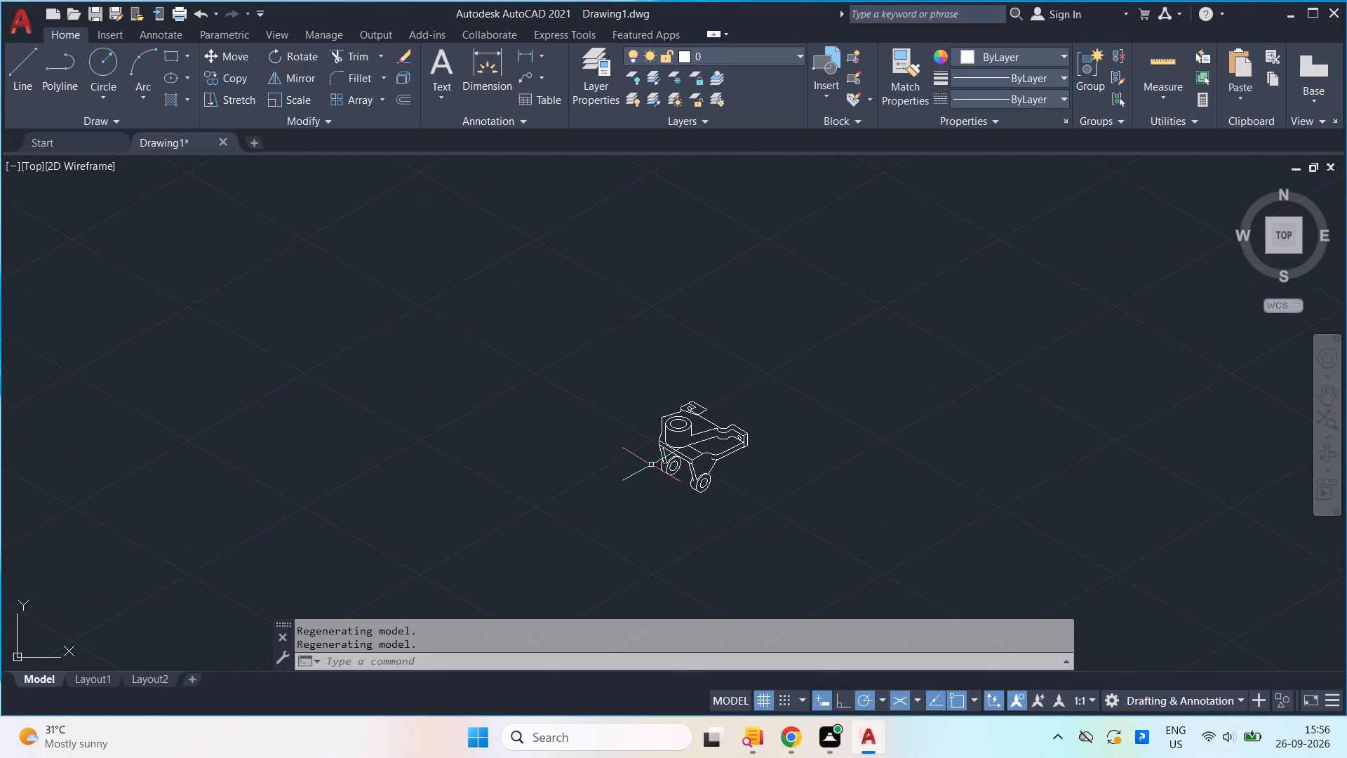
Examine the large cylinder's lower curve where it meets the plate's front edge, and the top of the leg below it.
{"action": "scroll", "coordinate": [655, 458], "scroll_direction": "up", "scroll_amount": 2}
{"action": "middle_click_drag", "start_coordinate": [655, 458], "coordinate": [636, 484]}
{"action": "scroll", "coordinate": [636, 484], "scroll_direction": "down", "scroll_amount": 1}
{"action": "scroll", "coordinate": [636, 484], "scroll_direction": "up", "scroll_amount": 3}
{"action": "scroll", "coordinate": [636, 484], "scroll_direction": "down", "scroll_amount": 1}
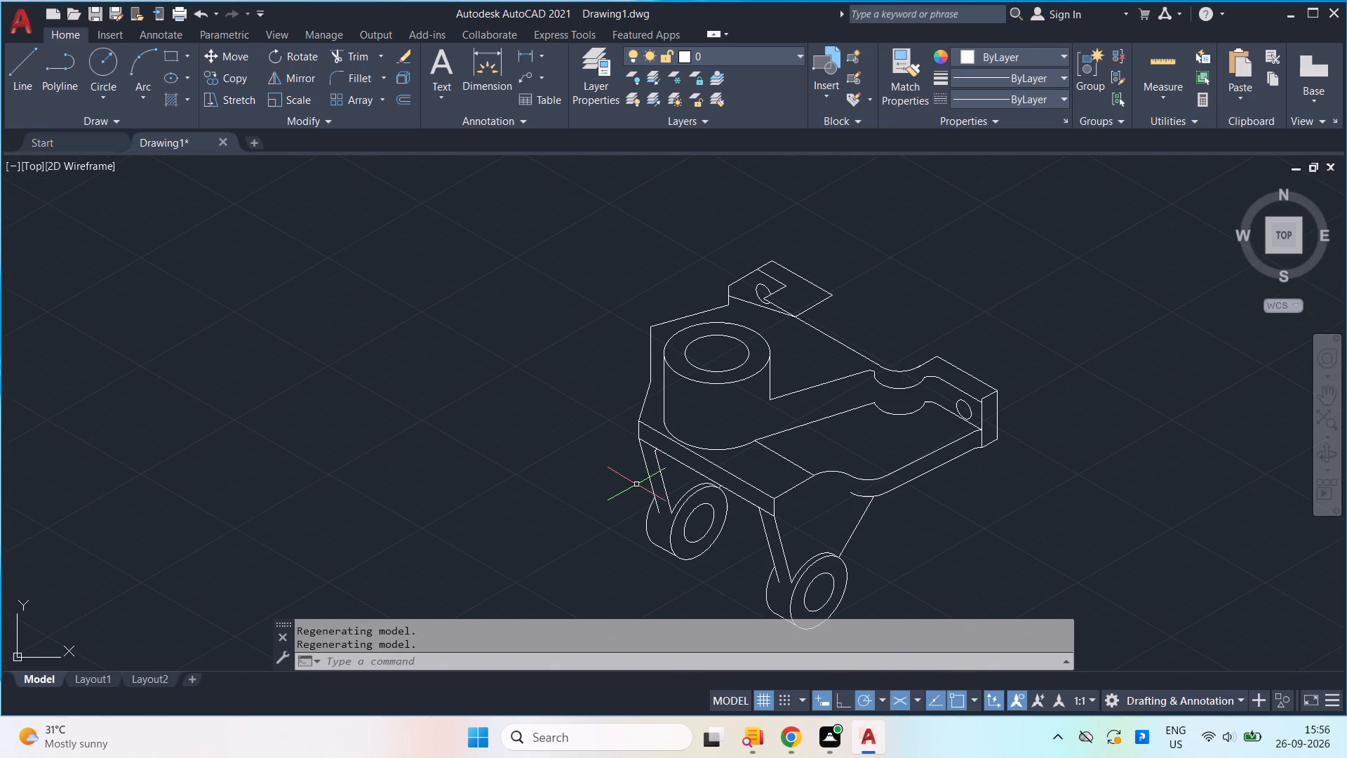
{"action": "middle_click_drag", "start_coordinate": [728, 455], "coordinate": [679, 460]}
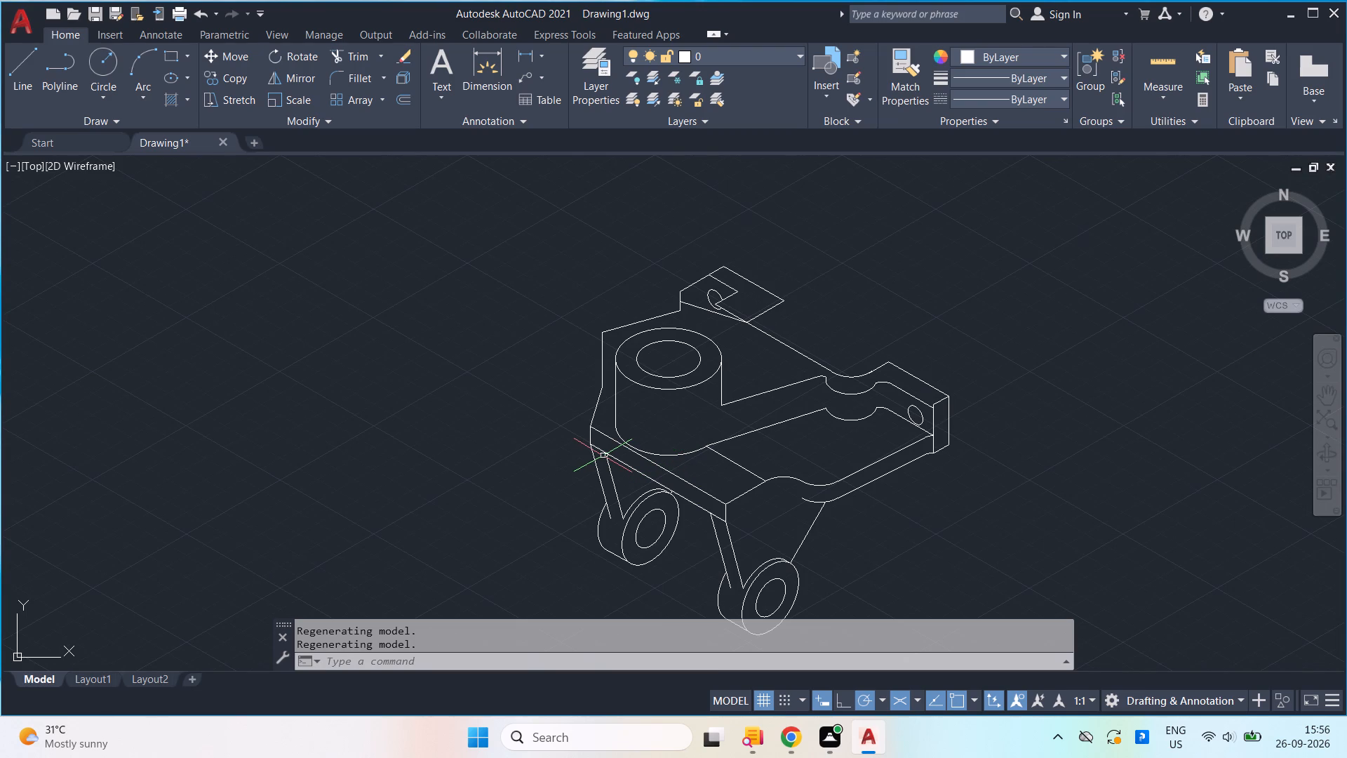
{"action": "scroll", "coordinate": [603, 456], "scroll_direction": "up", "scroll_amount": 1}
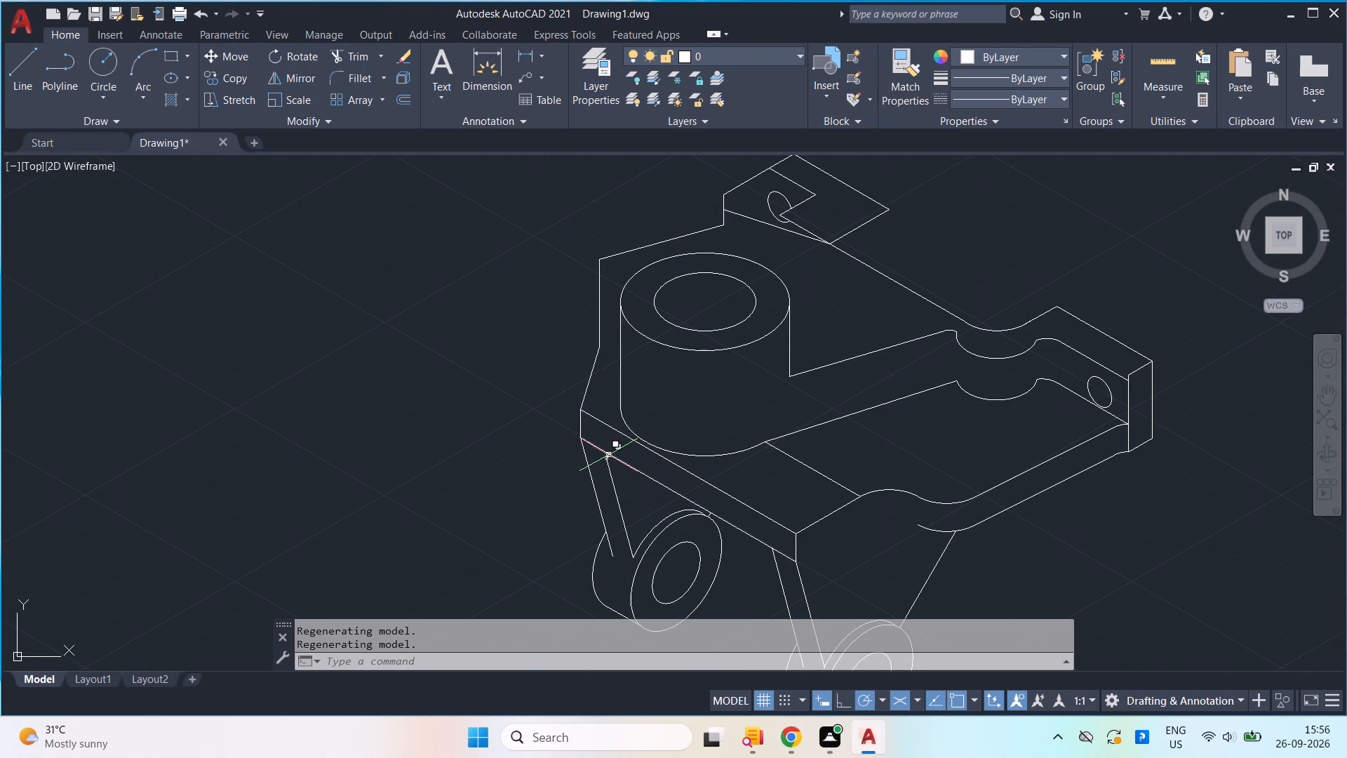
{"action": "scroll", "coordinate": [608, 455], "scroll_direction": "up", "scroll_amount": 1}
{"action": "scroll", "coordinate": [608, 455], "scroll_direction": "down", "scroll_amount": 1}
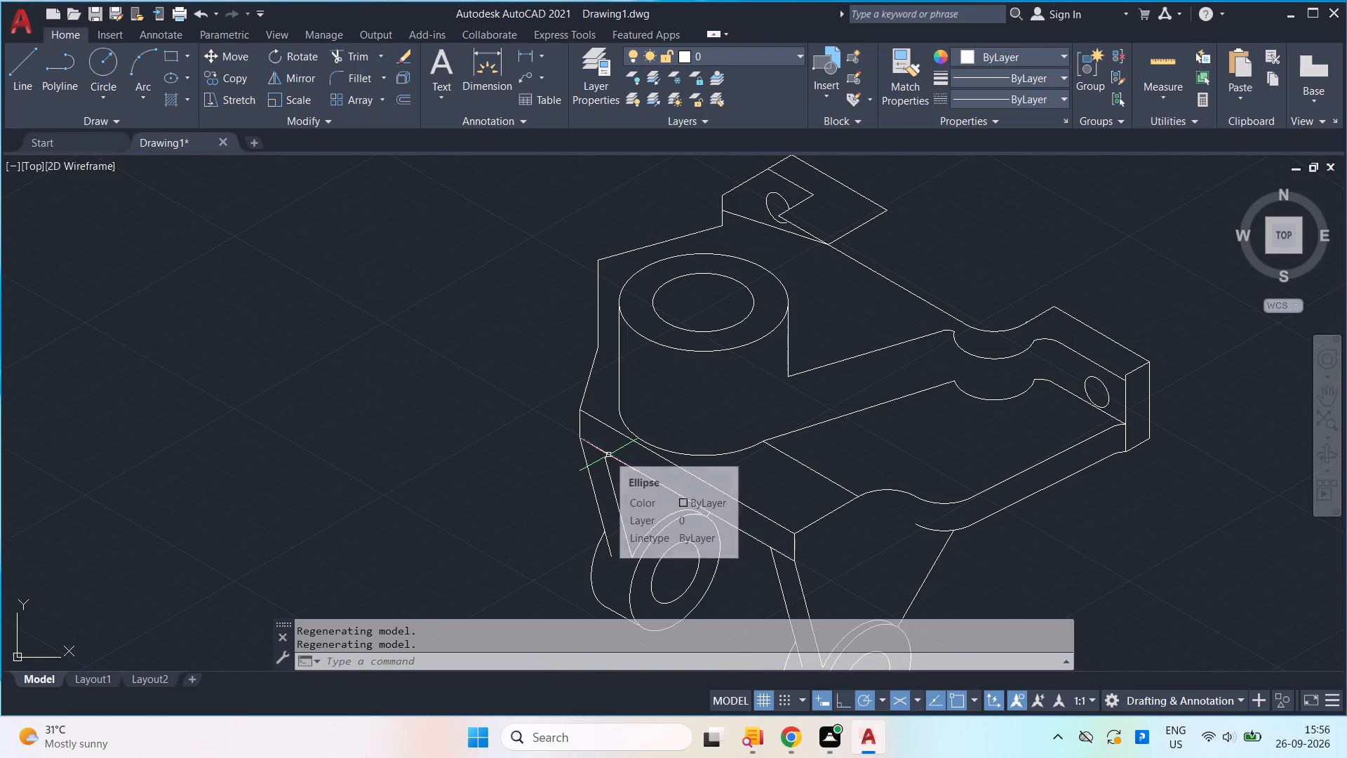
{"action": "scroll", "coordinate": [608, 455], "scroll_direction": "up", "scroll_amount": 1}
{"action": "scroll", "coordinate": [608, 455], "scroll_direction": "down", "scroll_amount": 1}
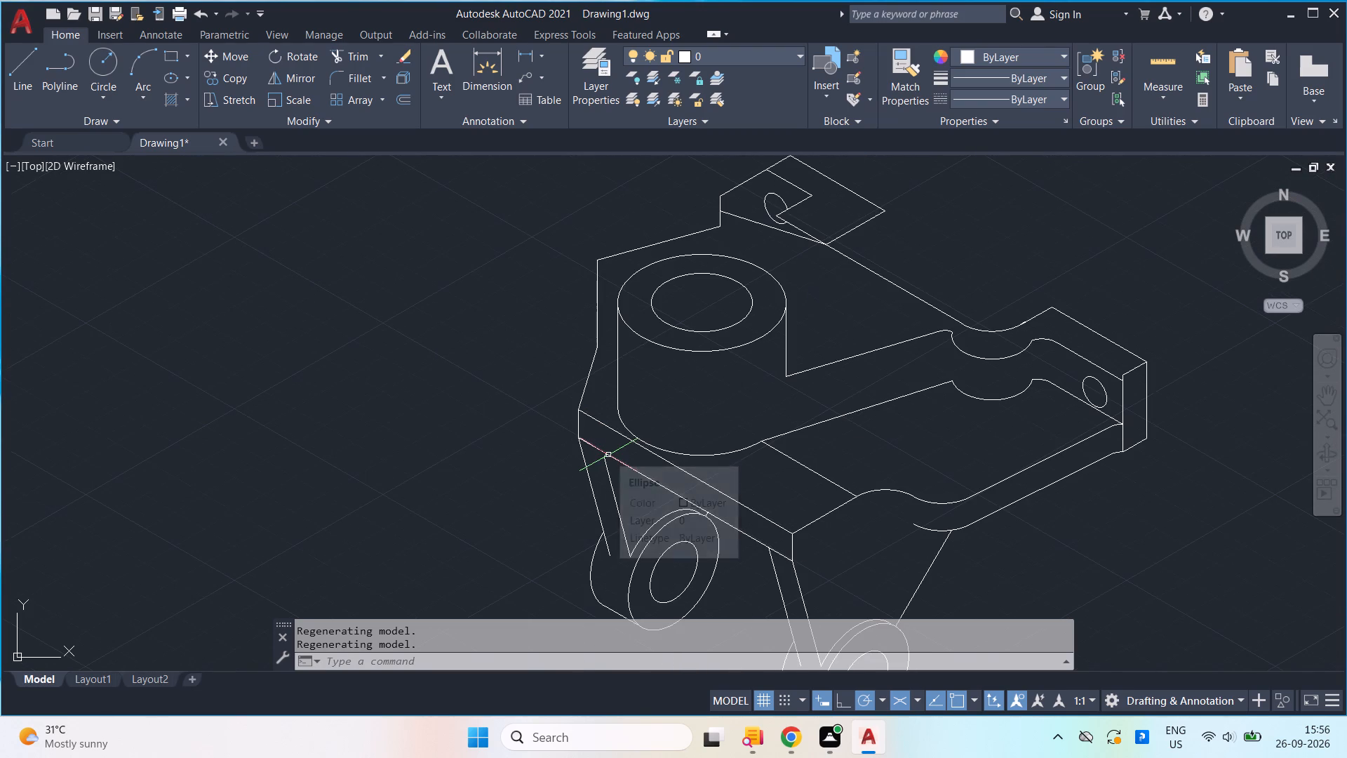
{"action": "scroll", "coordinate": [624, 452], "scroll_direction": "up", "scroll_amount": 1}
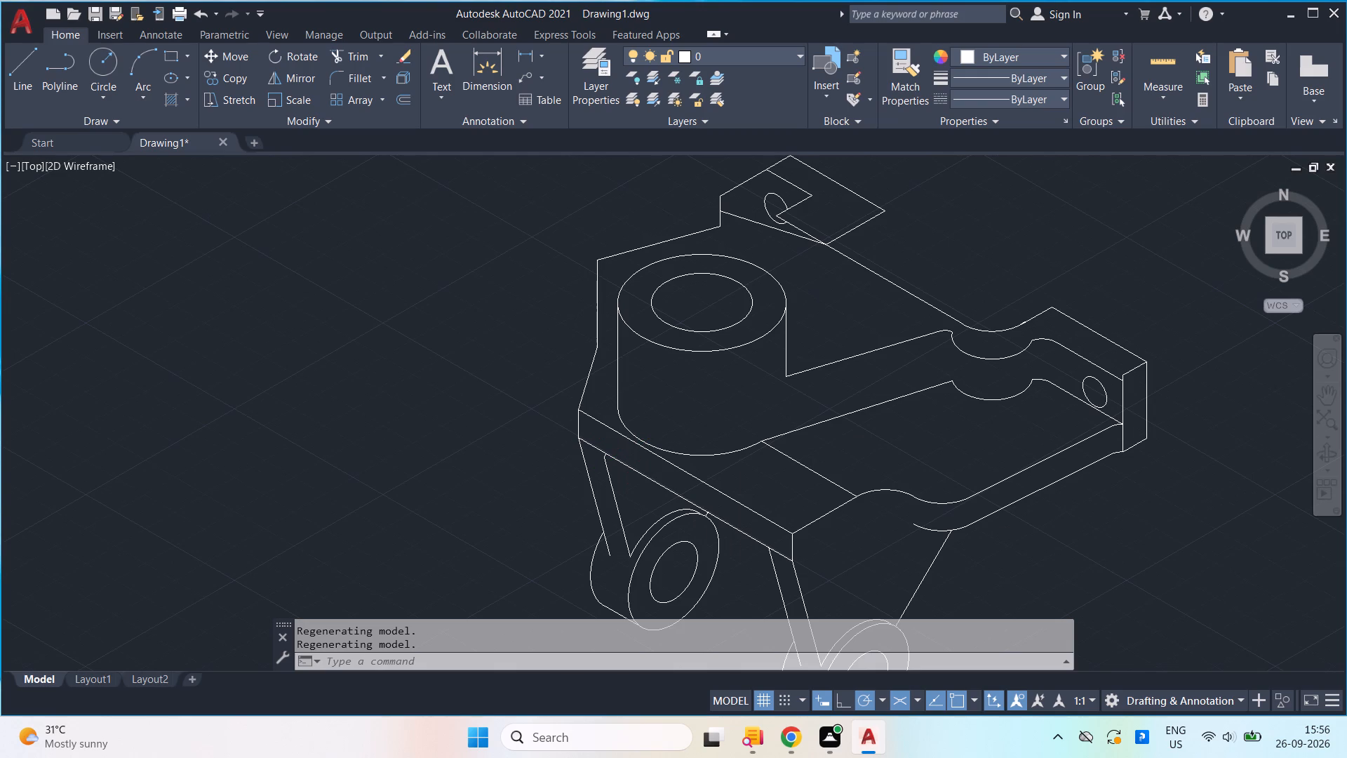
{"action": "scroll", "coordinate": [624, 452], "scroll_direction": "down", "scroll_amount": 1}
{"action": "scroll", "coordinate": [624, 452], "scroll_direction": "up", "scroll_amount": 2}
{"action": "scroll", "coordinate": [624, 452], "scroll_direction": "down", "scroll_amount": 2}
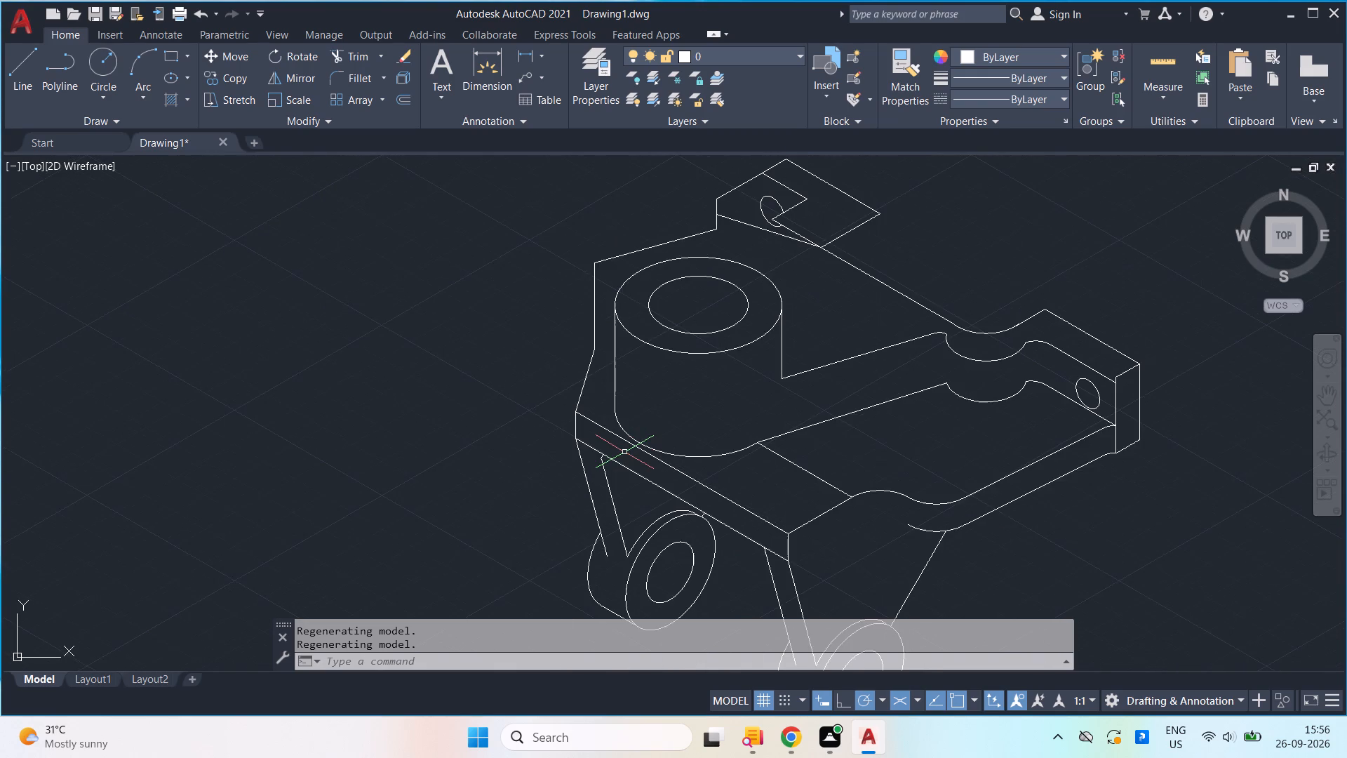
{"action": "scroll", "coordinate": [624, 452], "scroll_direction": "up", "scroll_amount": 1}
{"action": "scroll", "coordinate": [624, 452], "scroll_direction": "down", "scroll_amount": 3}
{"action": "scroll", "coordinate": [624, 452], "scroll_direction": "up", "scroll_amount": 3}
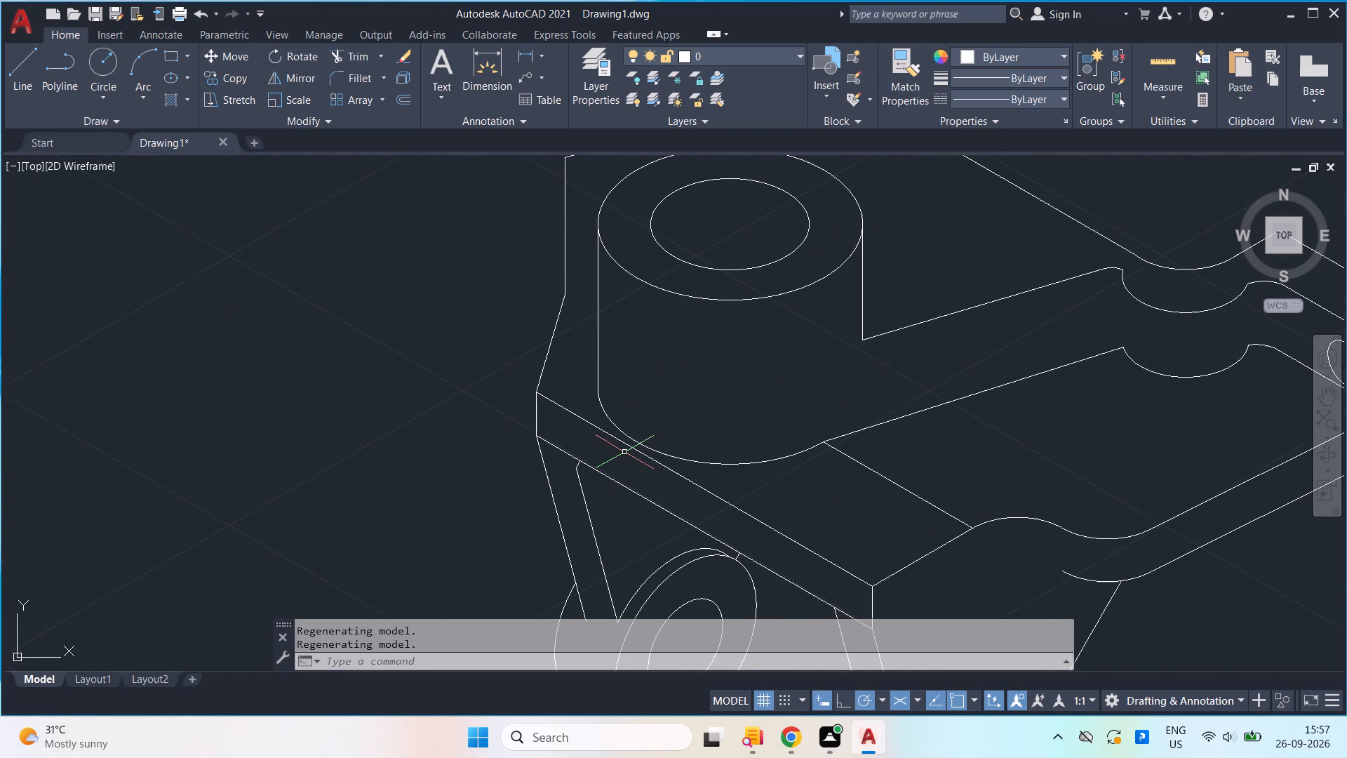
{"action": "scroll", "coordinate": [624, 452], "scroll_direction": "up", "scroll_amount": 9}
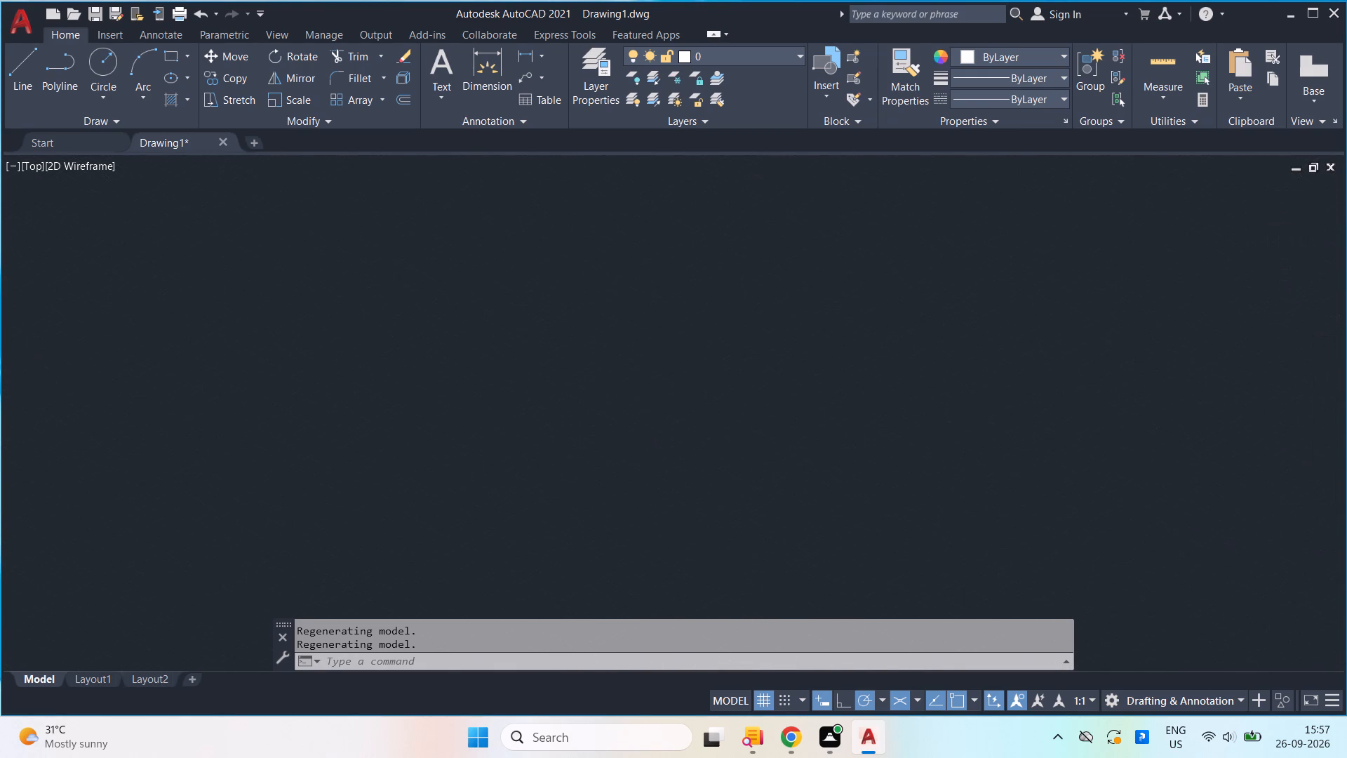
{"action": "scroll", "coordinate": [624, 452], "scroll_direction": "down", "scroll_amount": 13}
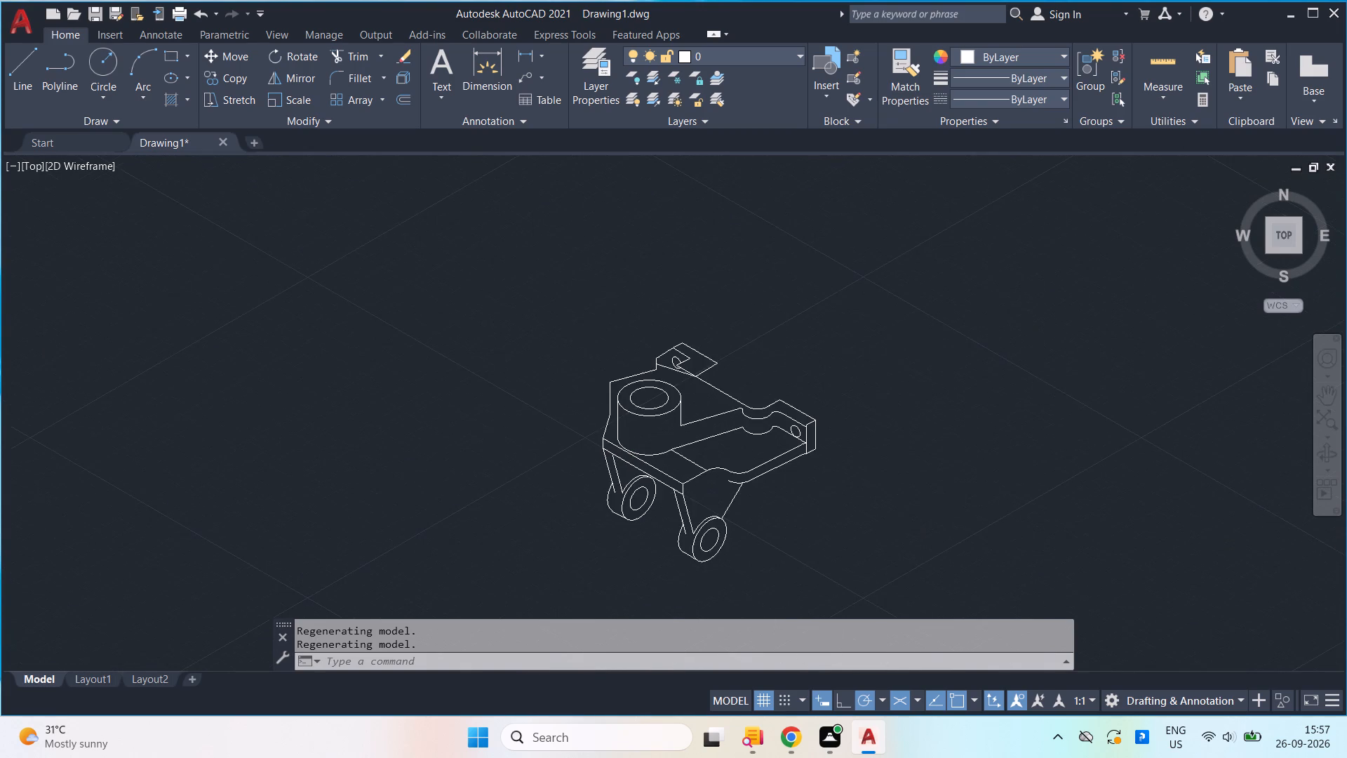
{"action": "scroll", "coordinate": [624, 452], "scroll_direction": "up", "scroll_amount": 12}
{"action": "scroll", "coordinate": [624, 452], "scroll_direction": "down", "scroll_amount": 5}
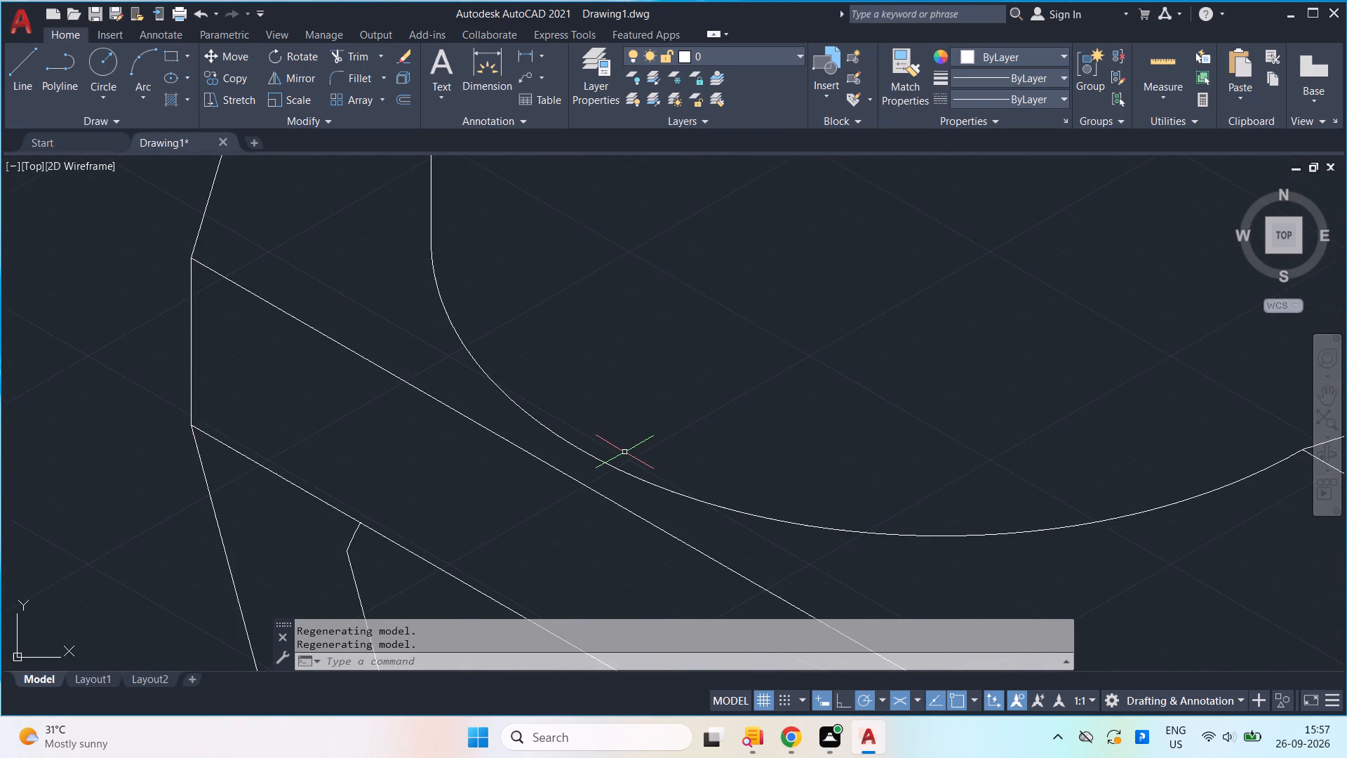
{"action": "scroll", "coordinate": [624, 452], "scroll_direction": "down", "scroll_amount": 5}
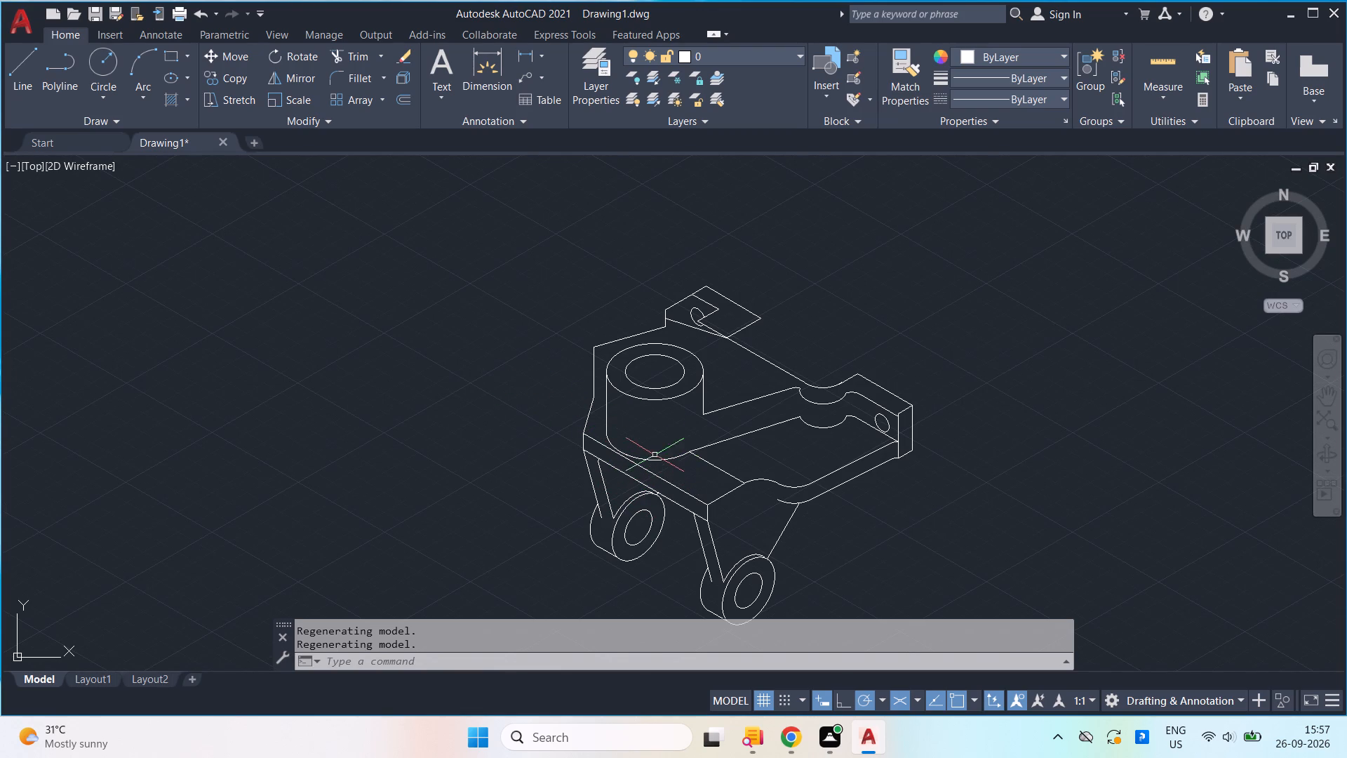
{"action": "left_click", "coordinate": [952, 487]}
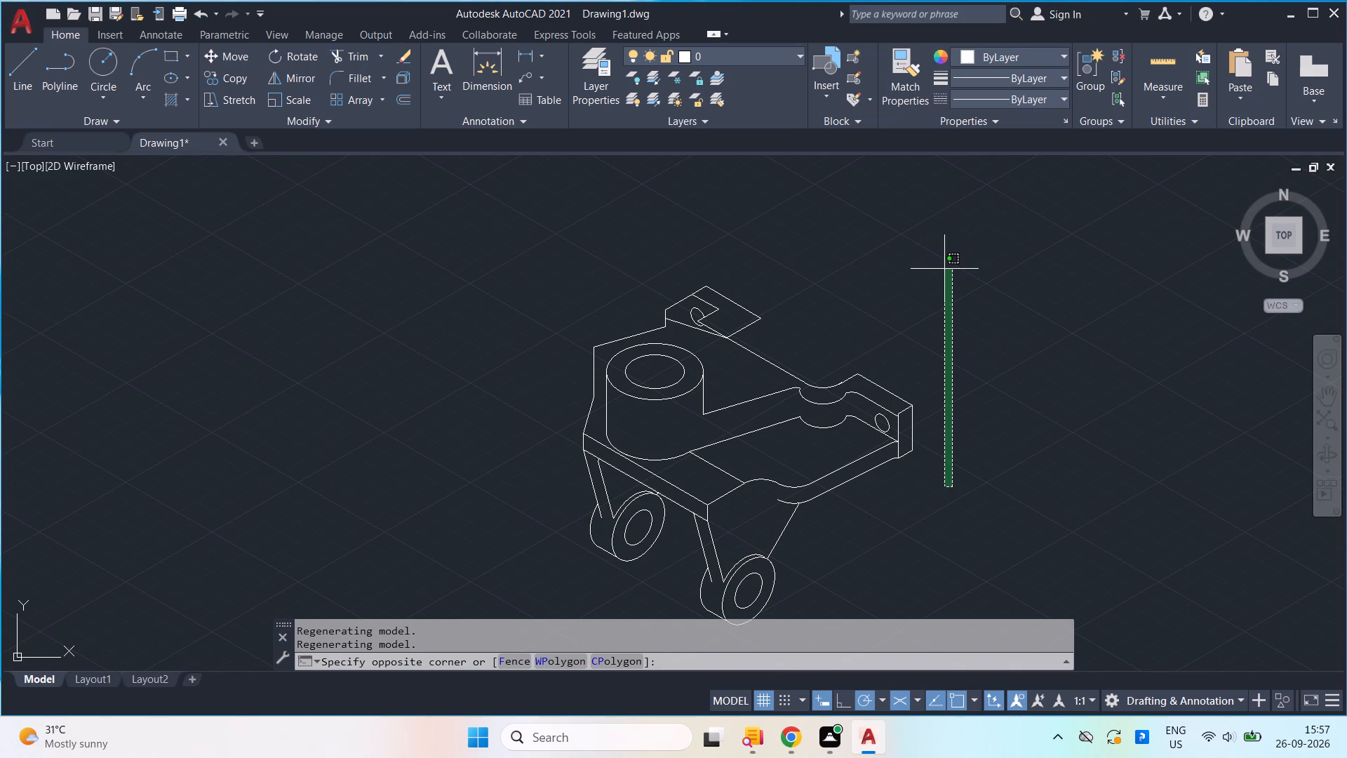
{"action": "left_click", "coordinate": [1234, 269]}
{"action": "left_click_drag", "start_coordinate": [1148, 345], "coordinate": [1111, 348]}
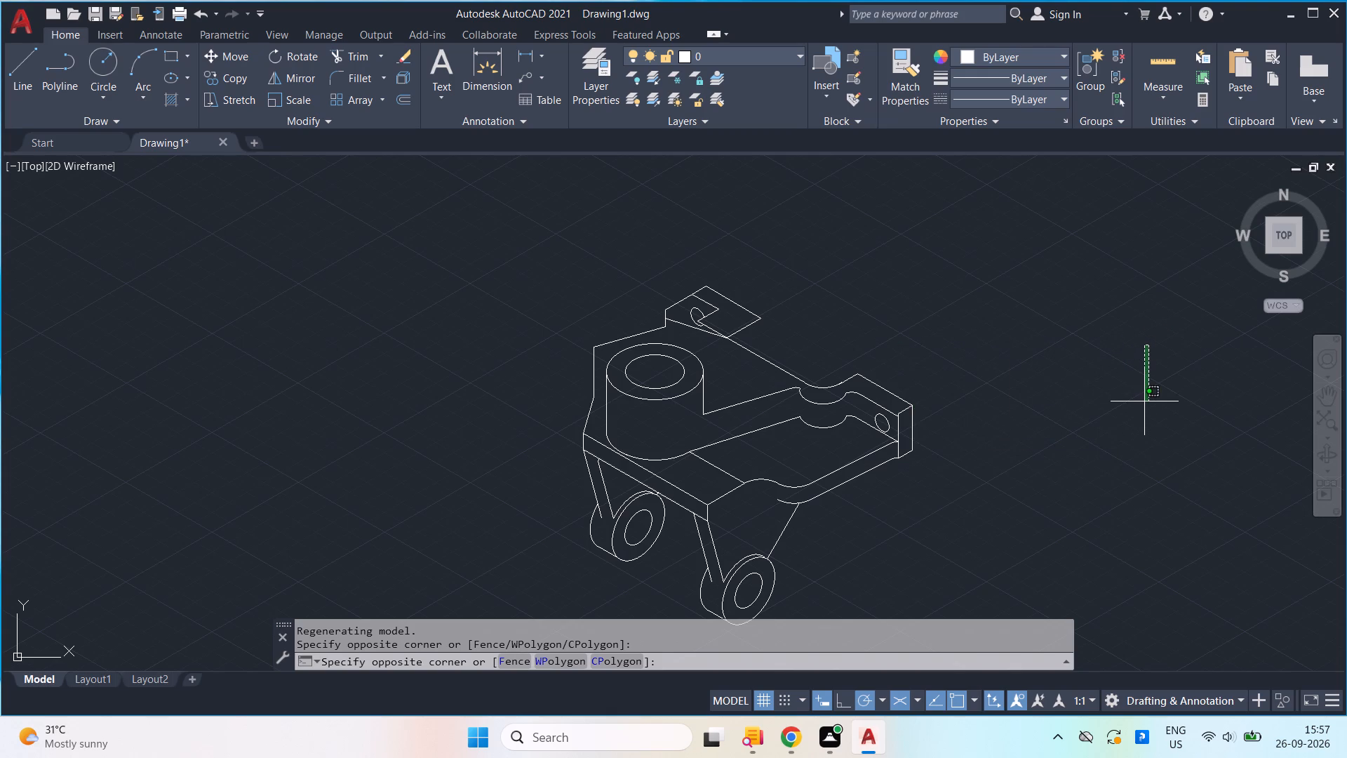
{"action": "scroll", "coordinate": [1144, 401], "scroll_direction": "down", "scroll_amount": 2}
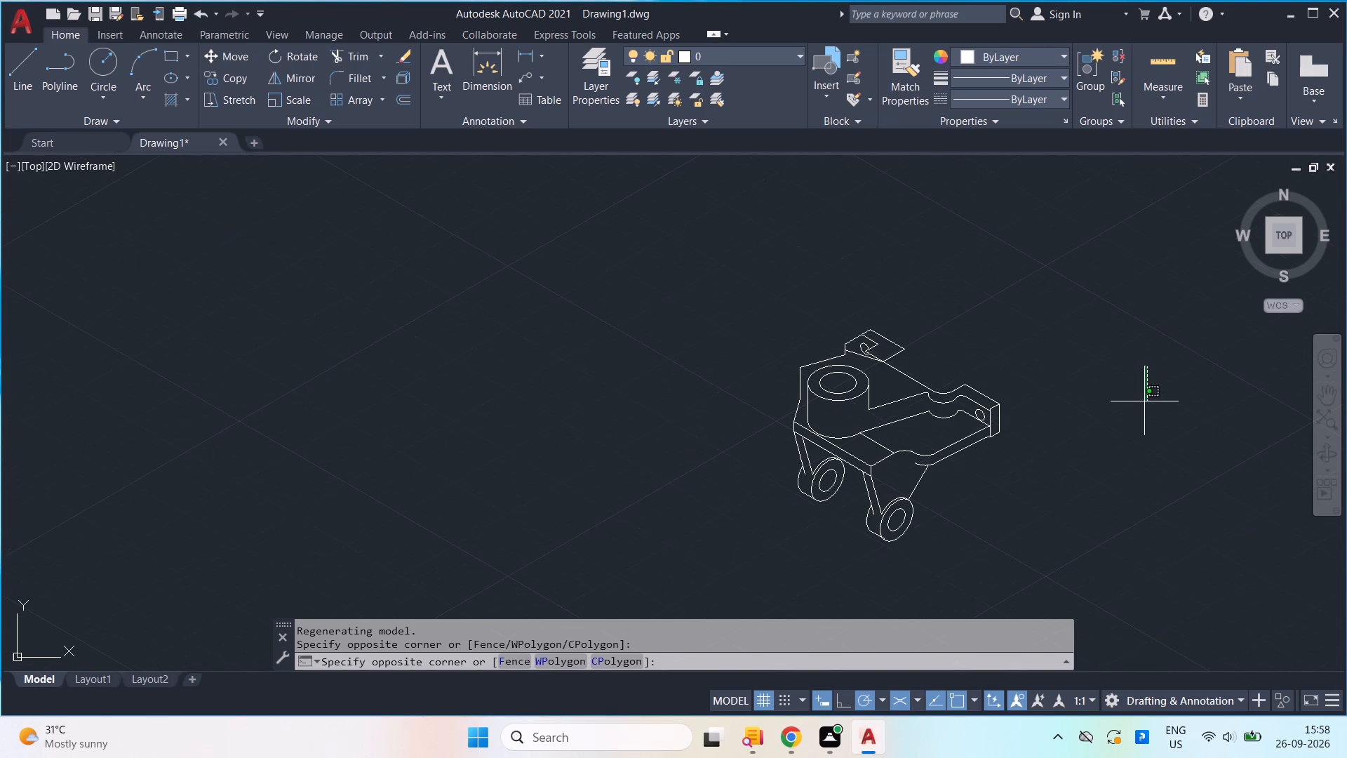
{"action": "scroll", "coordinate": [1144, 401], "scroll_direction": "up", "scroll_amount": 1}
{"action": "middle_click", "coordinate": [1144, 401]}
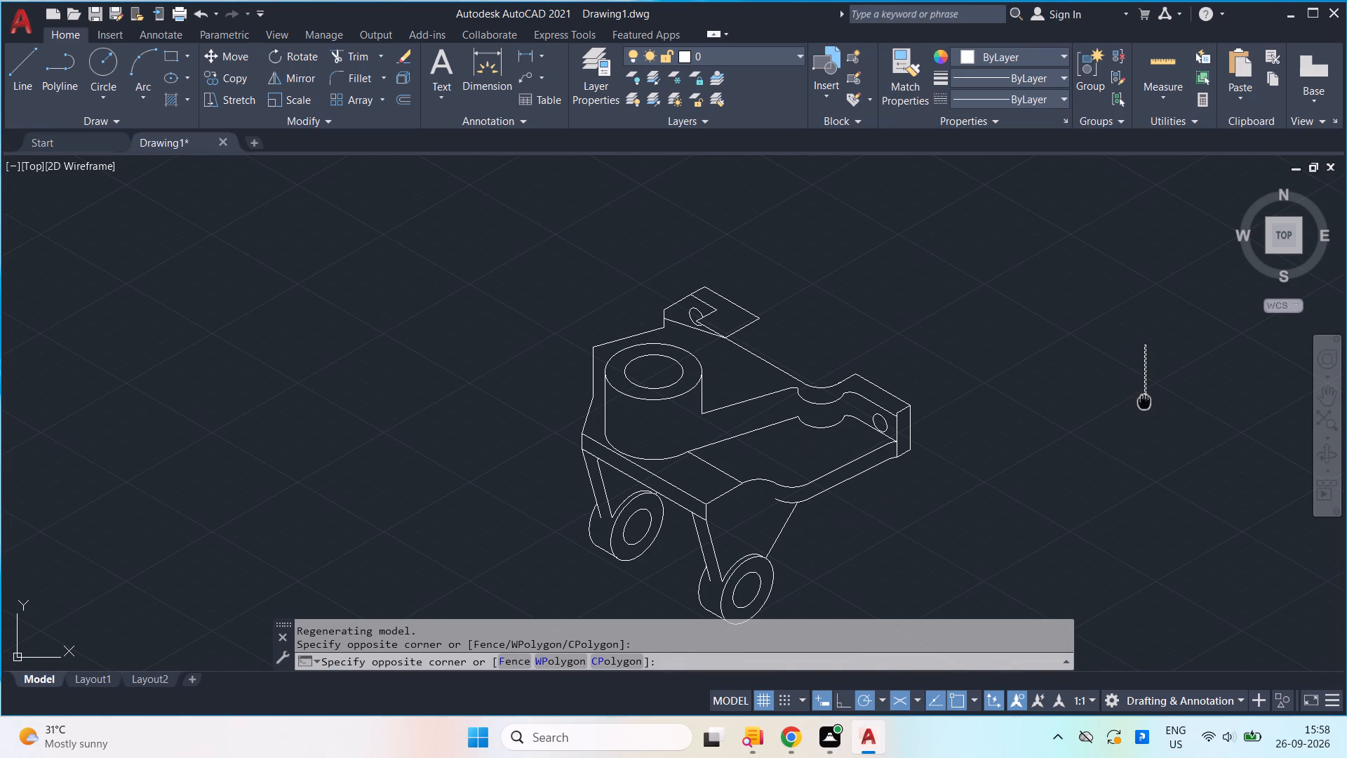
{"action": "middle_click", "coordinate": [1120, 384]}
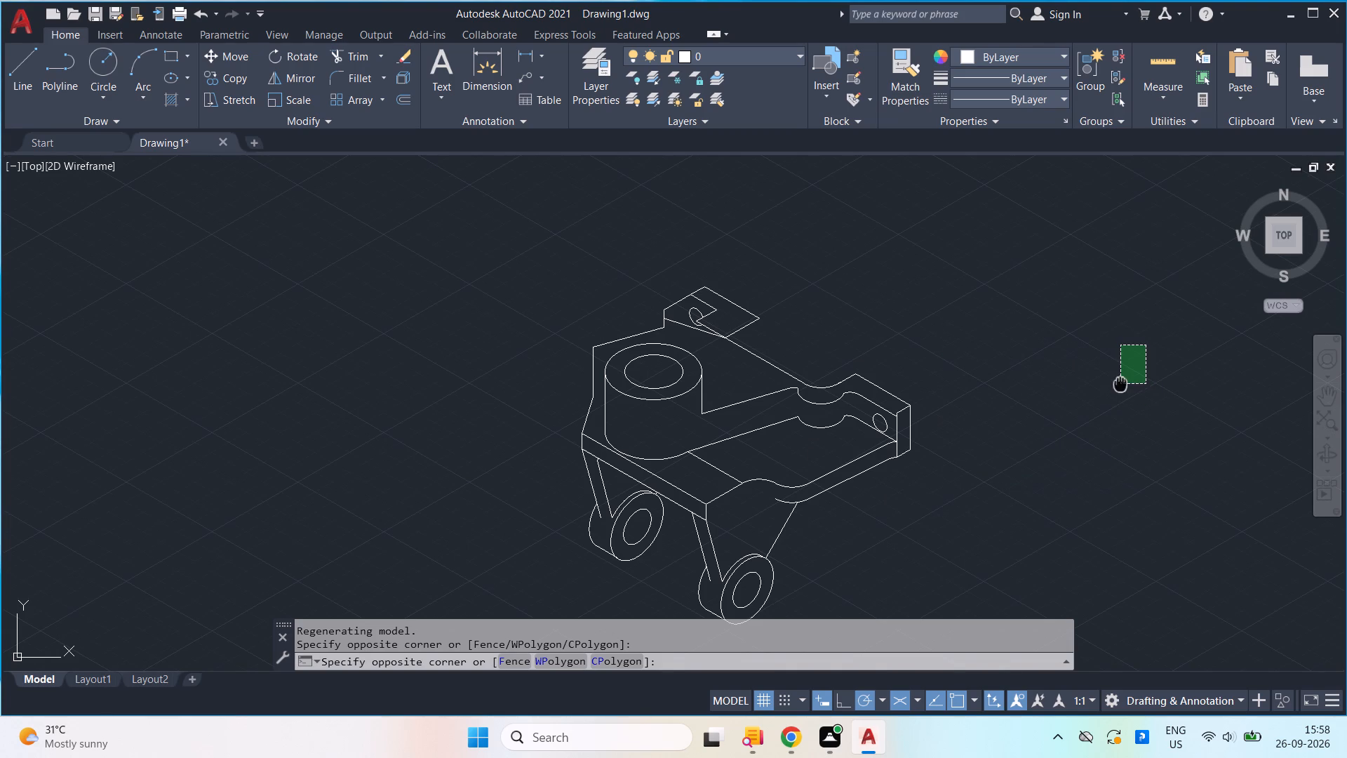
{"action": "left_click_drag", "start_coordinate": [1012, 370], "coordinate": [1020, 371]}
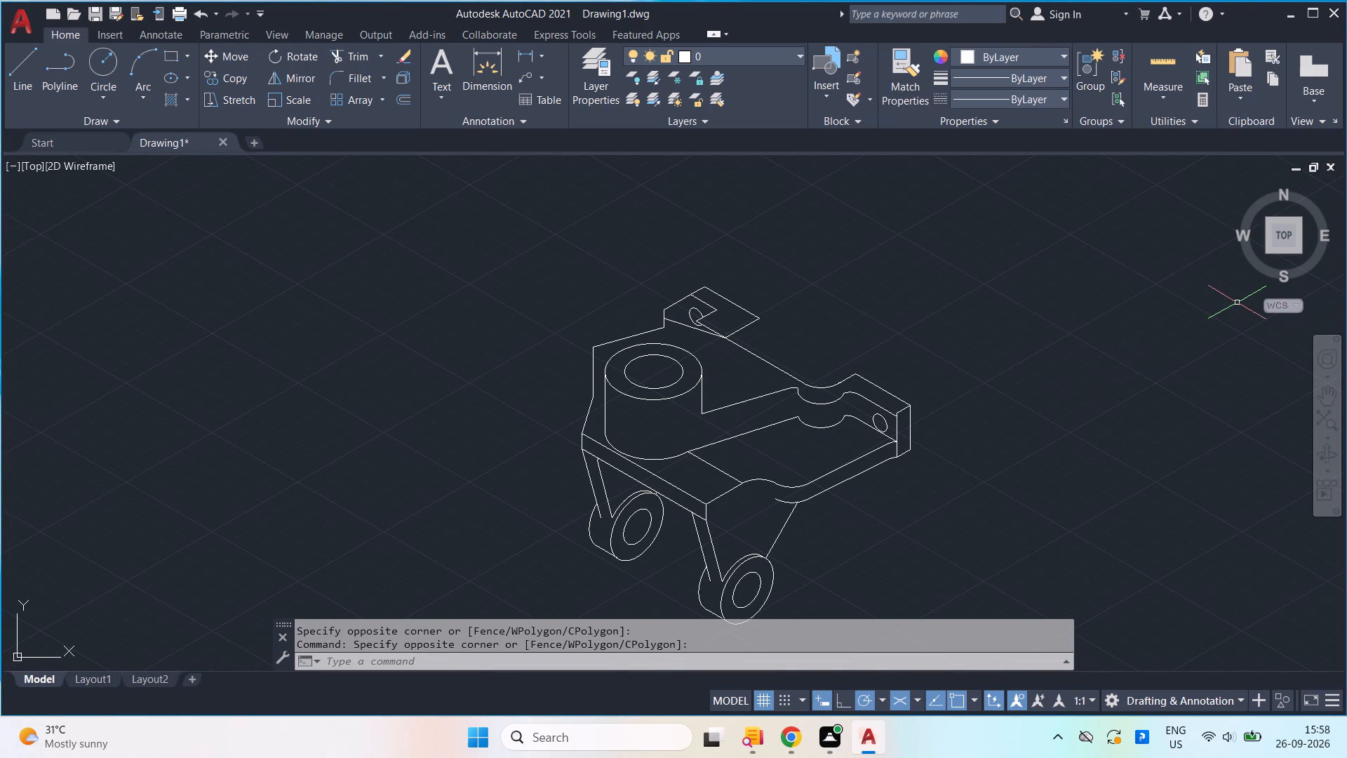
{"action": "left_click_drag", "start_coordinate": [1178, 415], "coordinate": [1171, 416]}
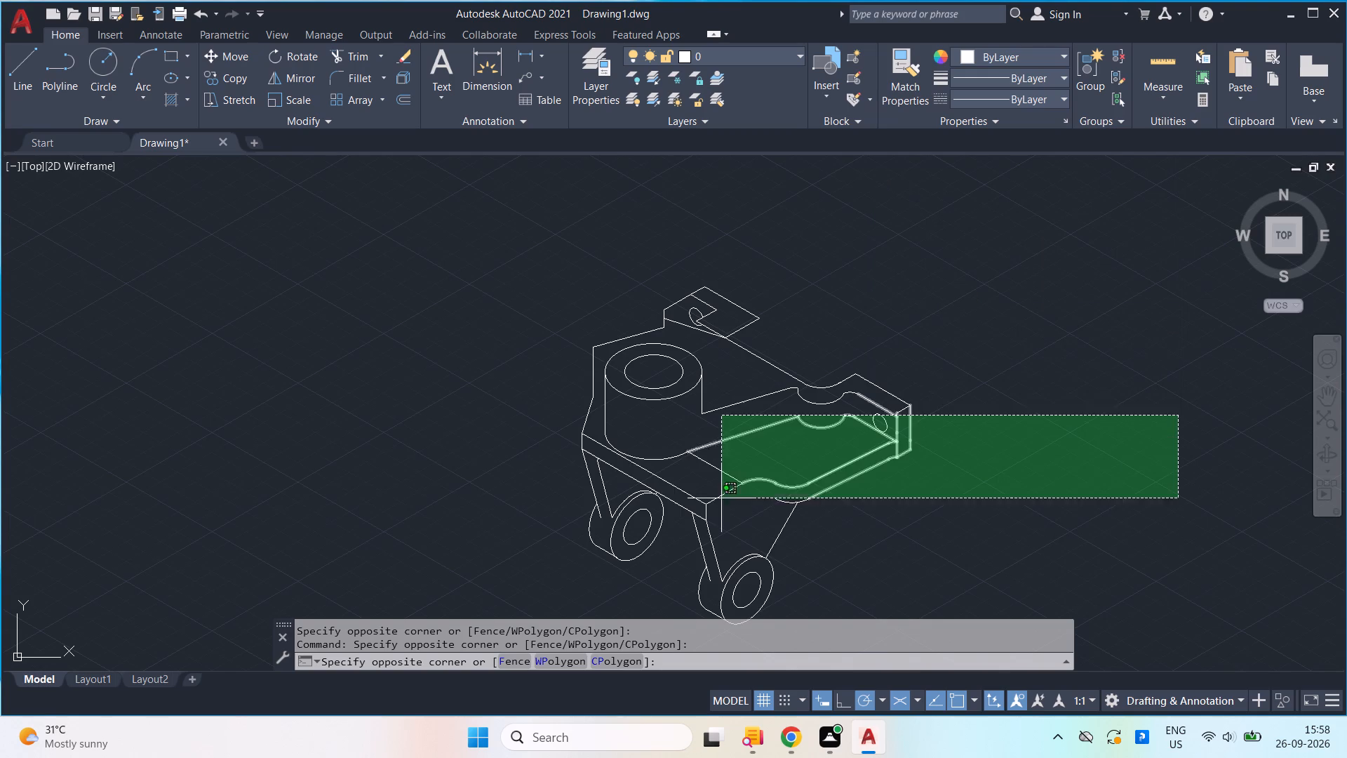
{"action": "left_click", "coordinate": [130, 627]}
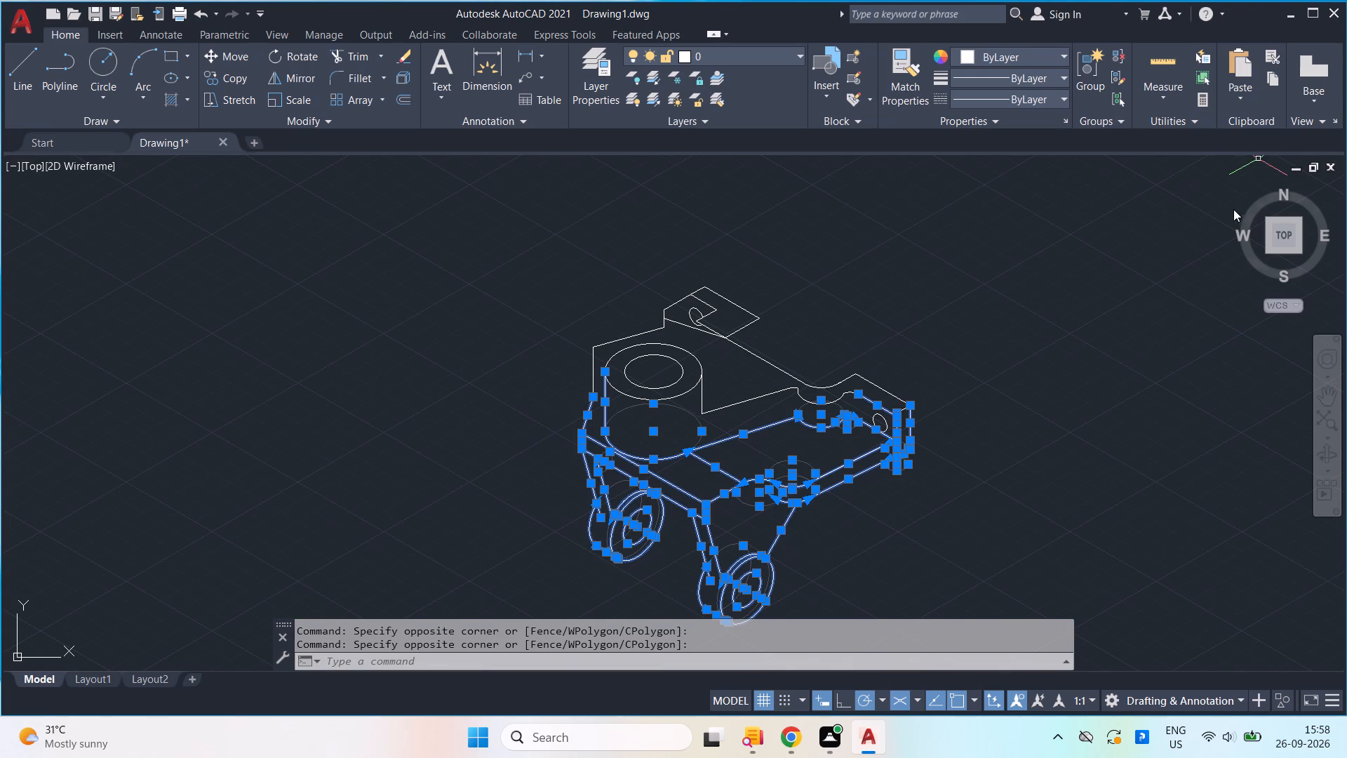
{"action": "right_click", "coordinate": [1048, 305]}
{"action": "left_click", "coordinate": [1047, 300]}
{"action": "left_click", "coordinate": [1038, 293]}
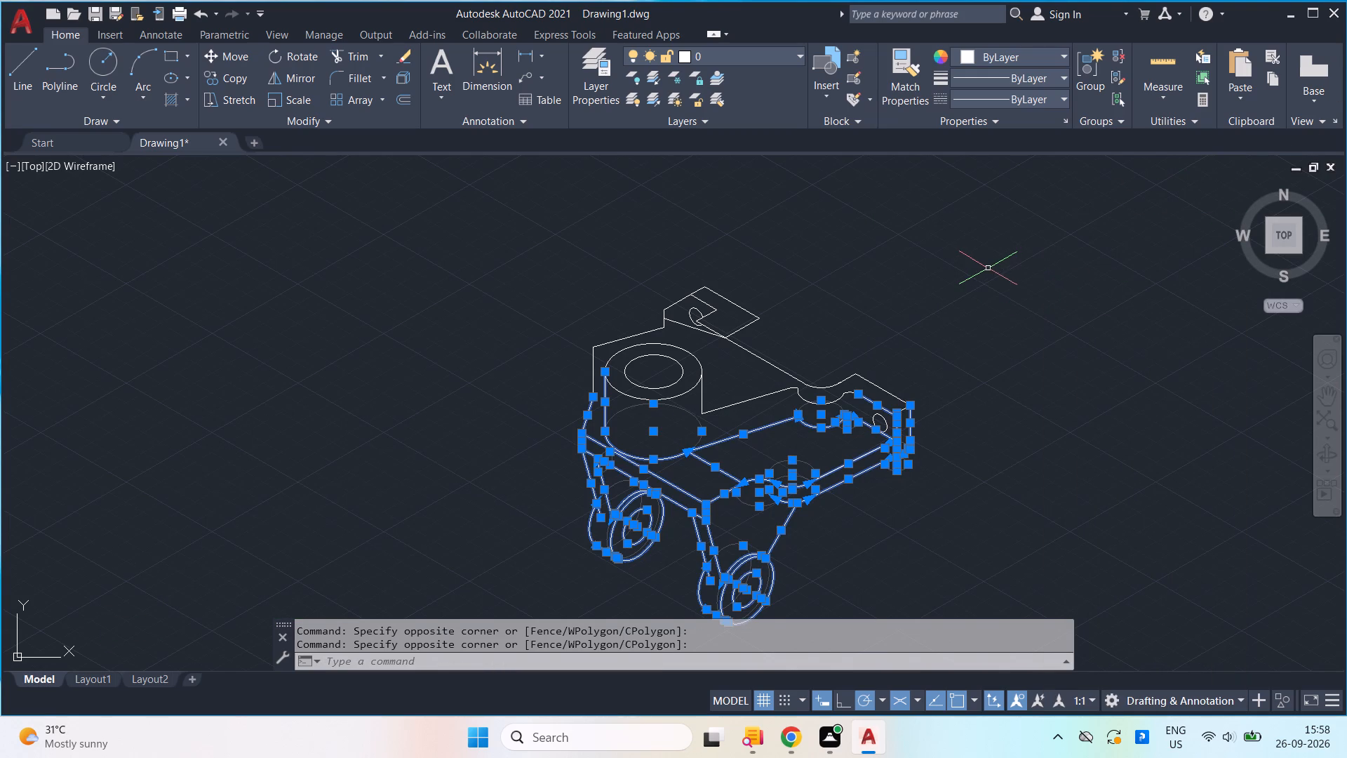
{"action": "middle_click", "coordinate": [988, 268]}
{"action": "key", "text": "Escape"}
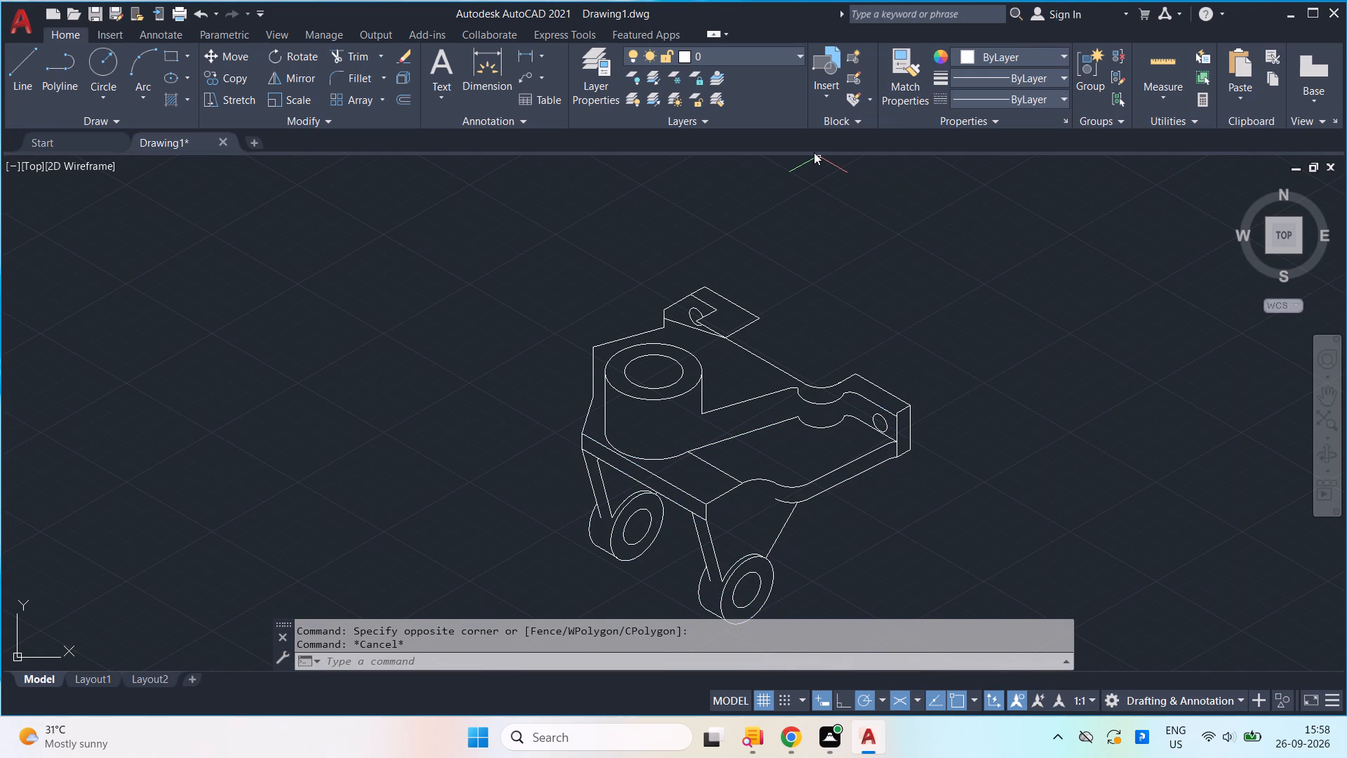
Examine the rear lug with its hole, the large cylinder and the whole bracket for stray or missing edges.
{"action": "scroll", "coordinate": [886, 184], "scroll_direction": "down", "scroll_amount": 1}
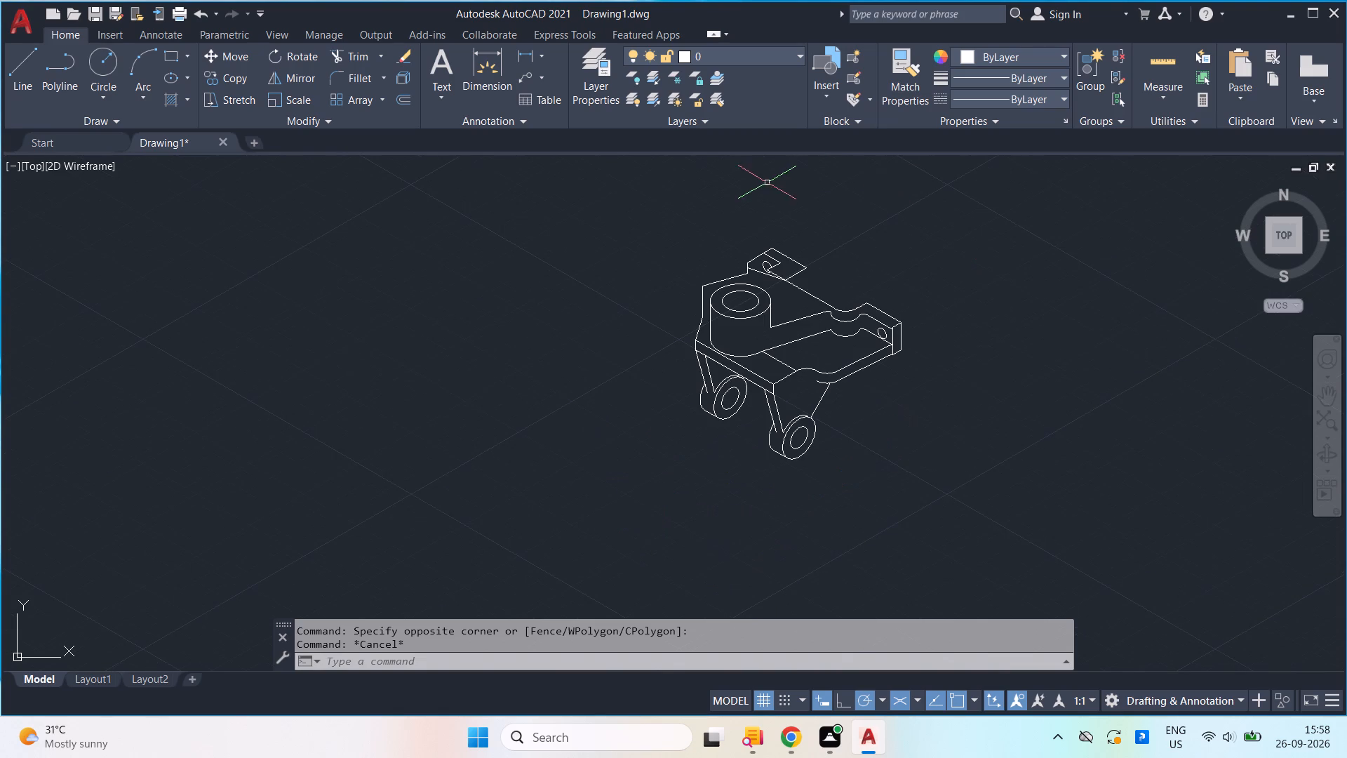
{"action": "scroll", "coordinate": [727, 218], "scroll_direction": "up", "scroll_amount": 4}
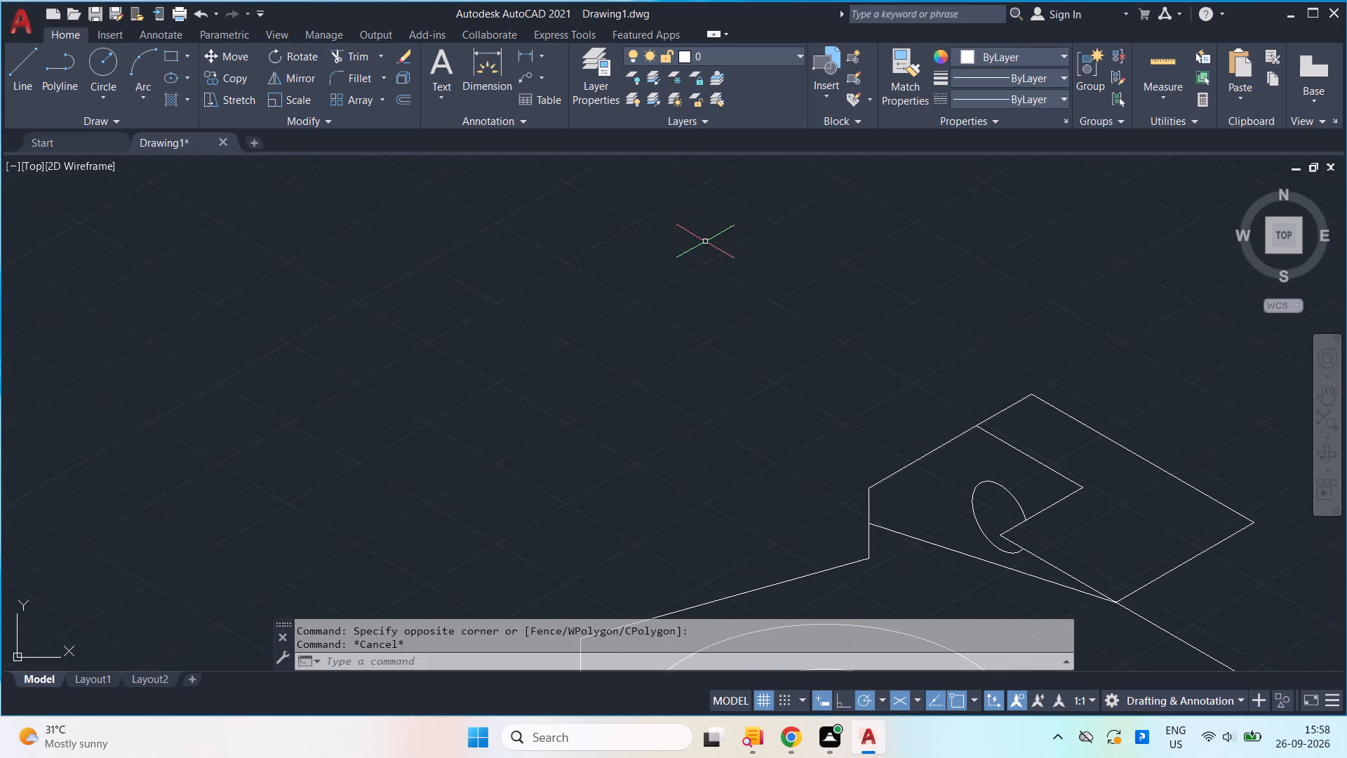
{"action": "scroll", "coordinate": [705, 241], "scroll_direction": "down", "scroll_amount": 4}
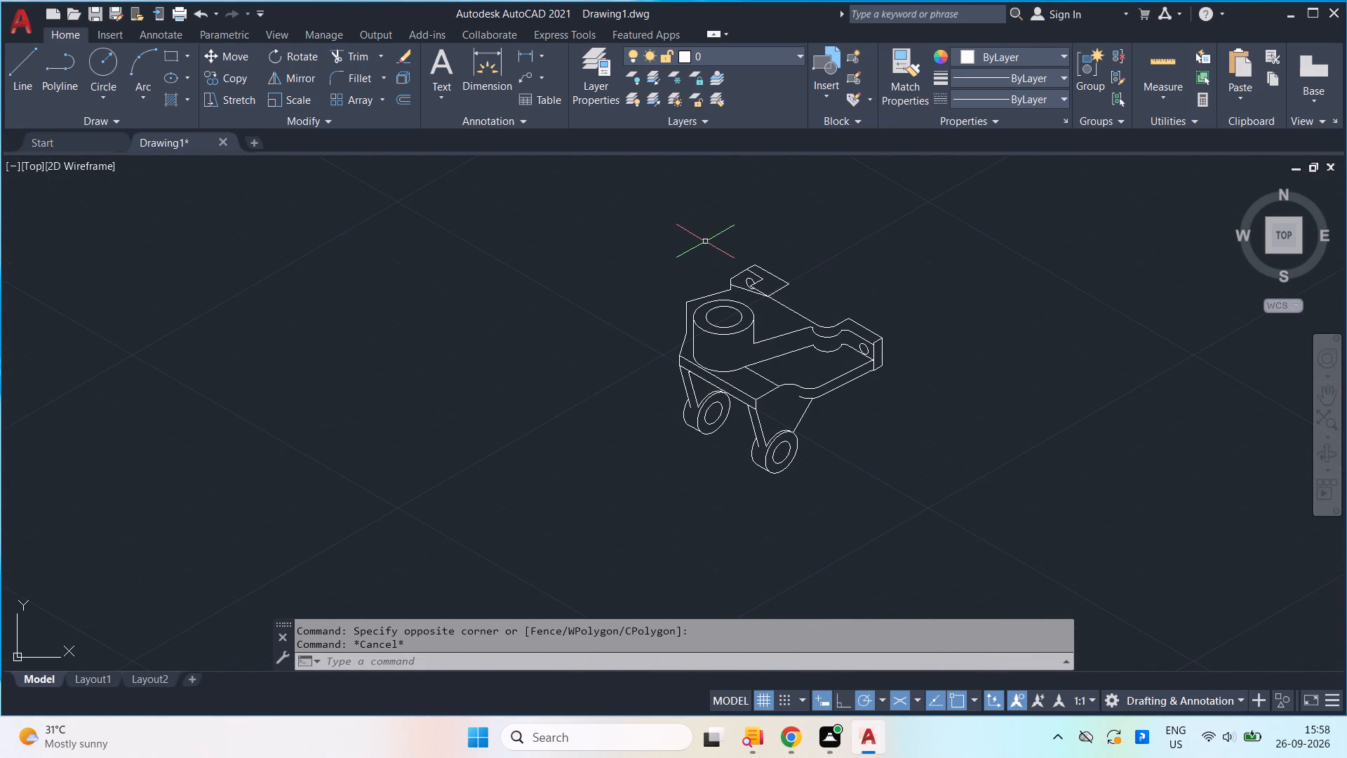
{"action": "scroll", "coordinate": [705, 241], "scroll_direction": "up", "scroll_amount": 2}
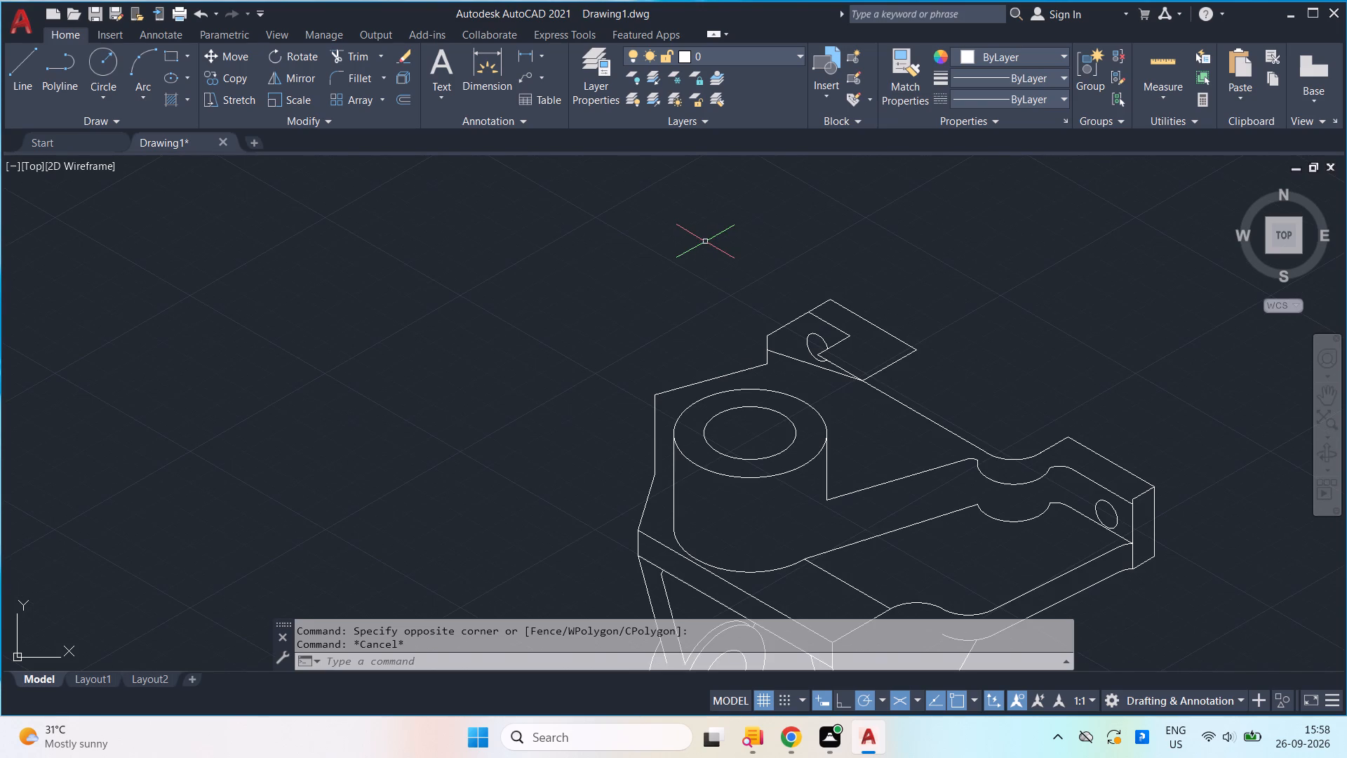
{"action": "scroll", "coordinate": [708, 245], "scroll_direction": "down", "scroll_amount": 3}
{"action": "scroll", "coordinate": [706, 248], "scroll_direction": "up", "scroll_amount": 3}
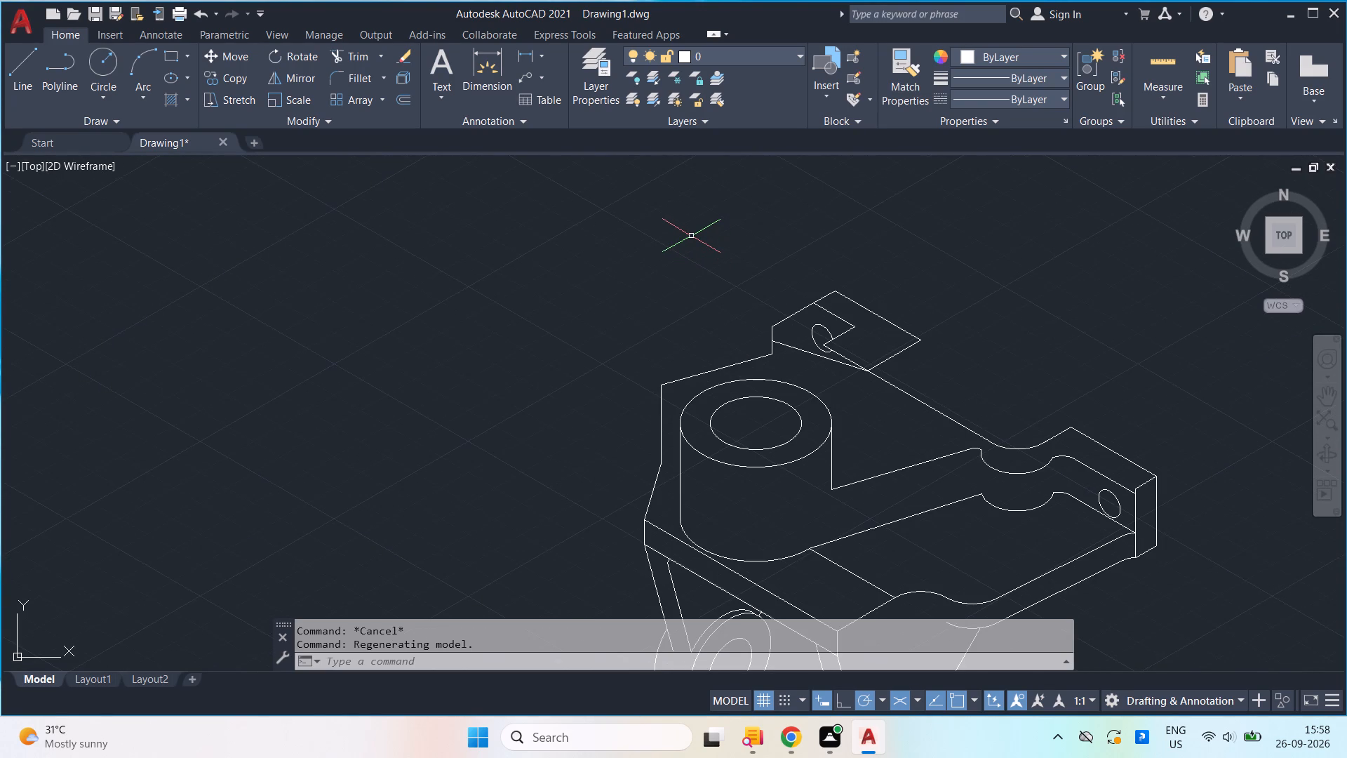
{"action": "scroll", "coordinate": [691, 235], "scroll_direction": "down", "scroll_amount": 1}
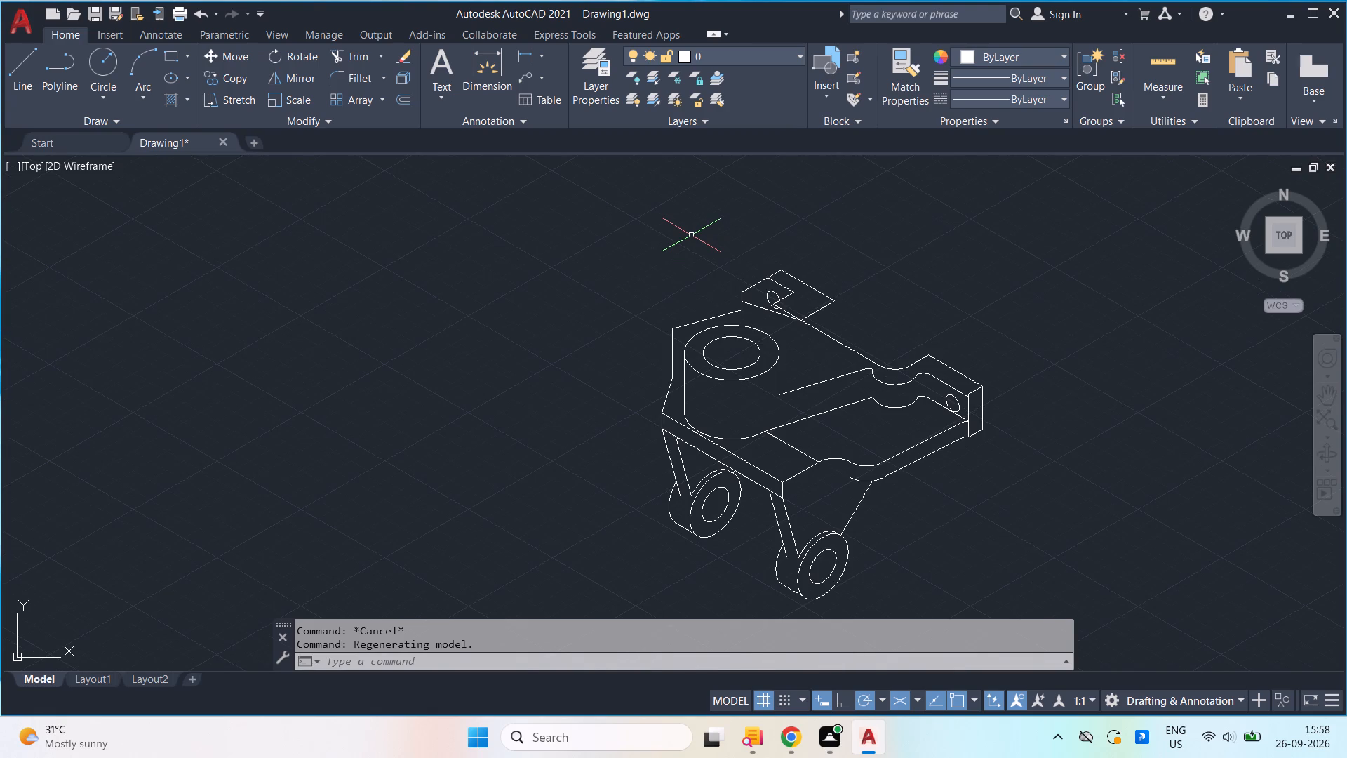
{"action": "scroll", "coordinate": [739, 258], "scroll_direction": "up", "scroll_amount": 1}
{"action": "scroll", "coordinate": [739, 258], "scroll_direction": "down", "scroll_amount": 2}
{"action": "scroll", "coordinate": [739, 258], "scroll_direction": "up", "scroll_amount": 1}
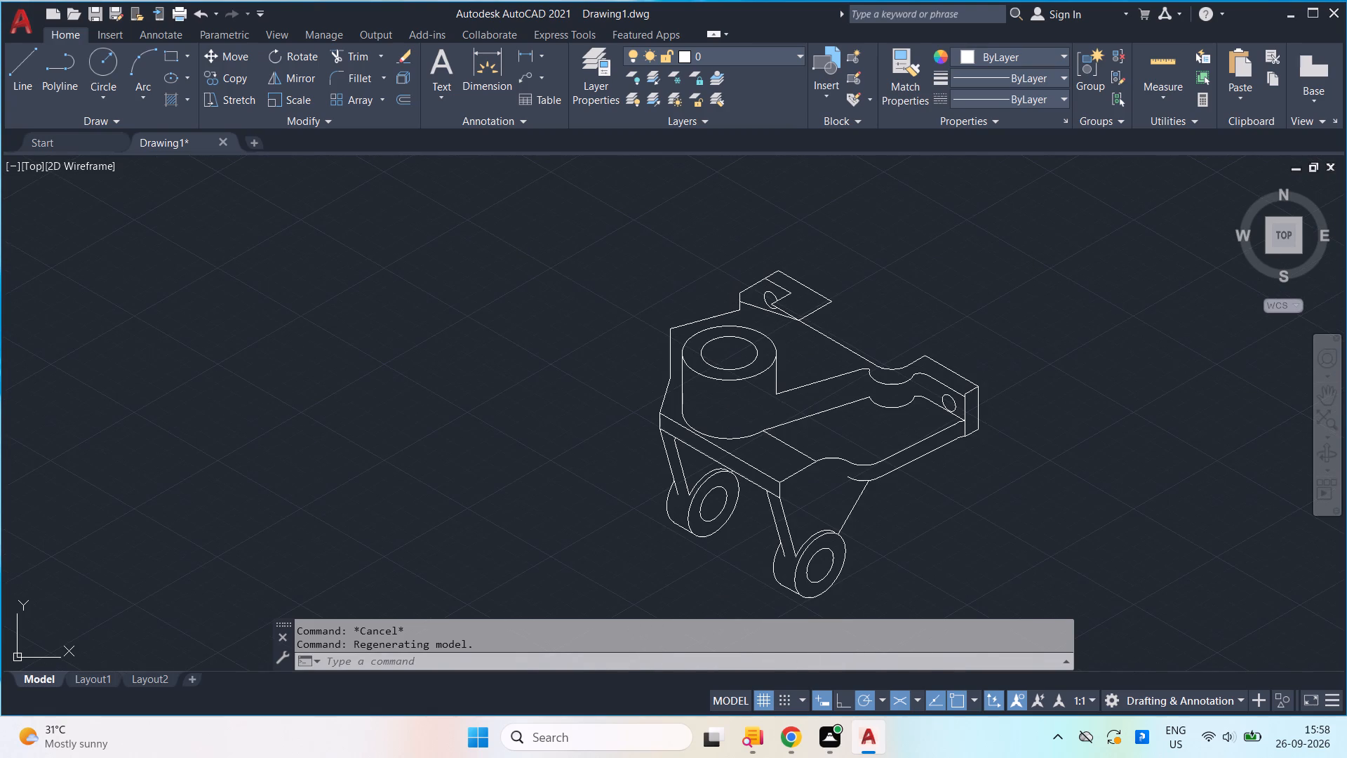
{"action": "scroll", "coordinate": [739, 258], "scroll_direction": "up", "scroll_amount": 2}
{"action": "scroll", "coordinate": [739, 258], "scroll_direction": "down", "scroll_amount": 2}
{"action": "scroll", "coordinate": [739, 258], "scroll_direction": "up", "scroll_amount": 6}
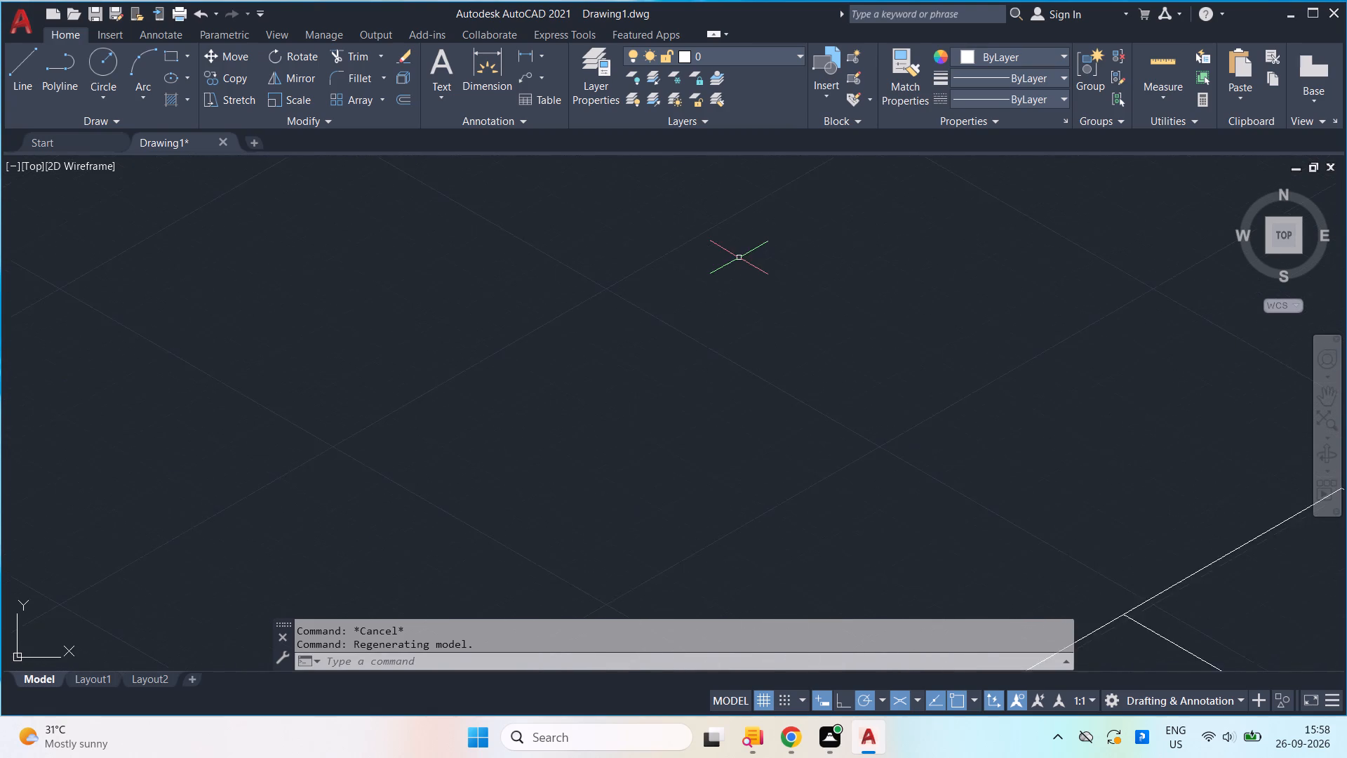
{"action": "scroll", "coordinate": [739, 258], "scroll_direction": "down", "scroll_amount": 5}
{"action": "scroll", "coordinate": [739, 258], "scroll_direction": "up", "scroll_amount": 2}
{"action": "scroll", "coordinate": [739, 258], "scroll_direction": "down", "scroll_amount": 2}
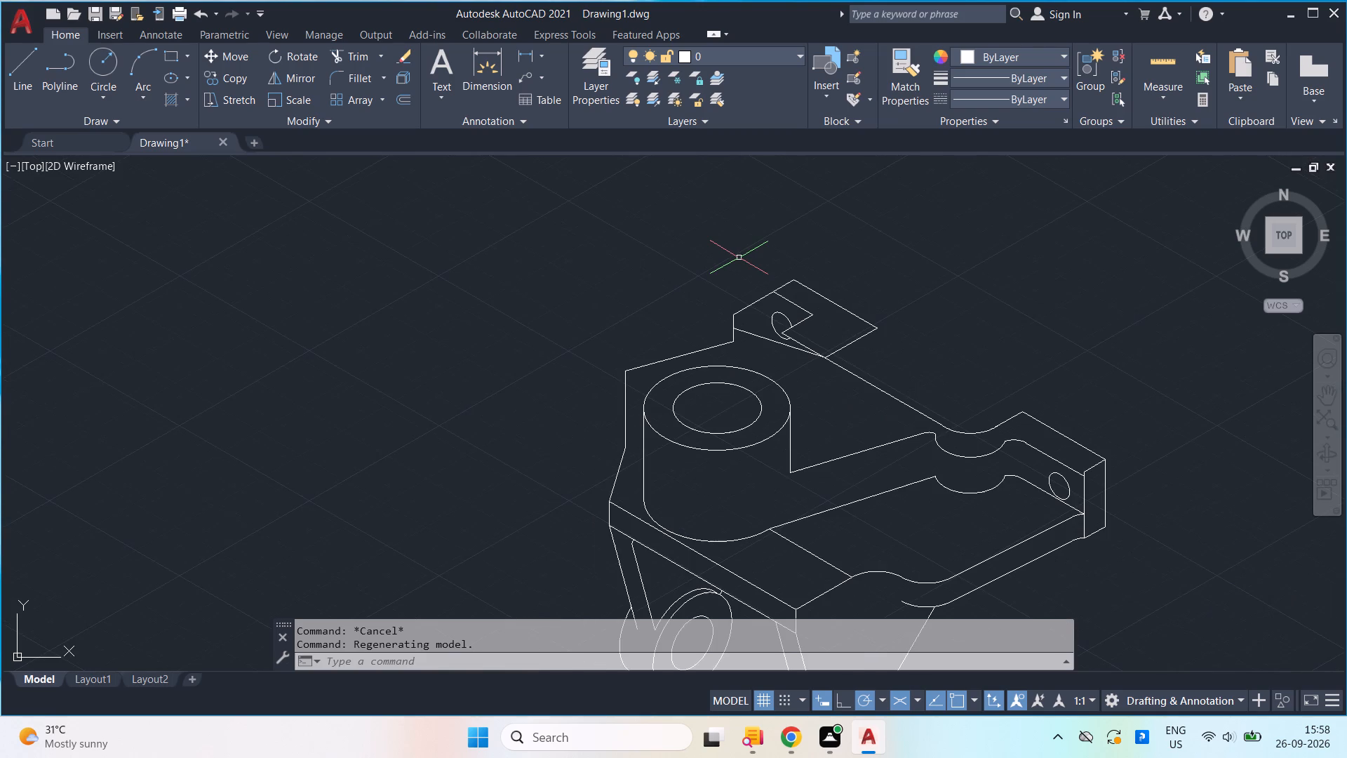
{"action": "scroll", "coordinate": [739, 258], "scroll_direction": "down", "scroll_amount": 1}
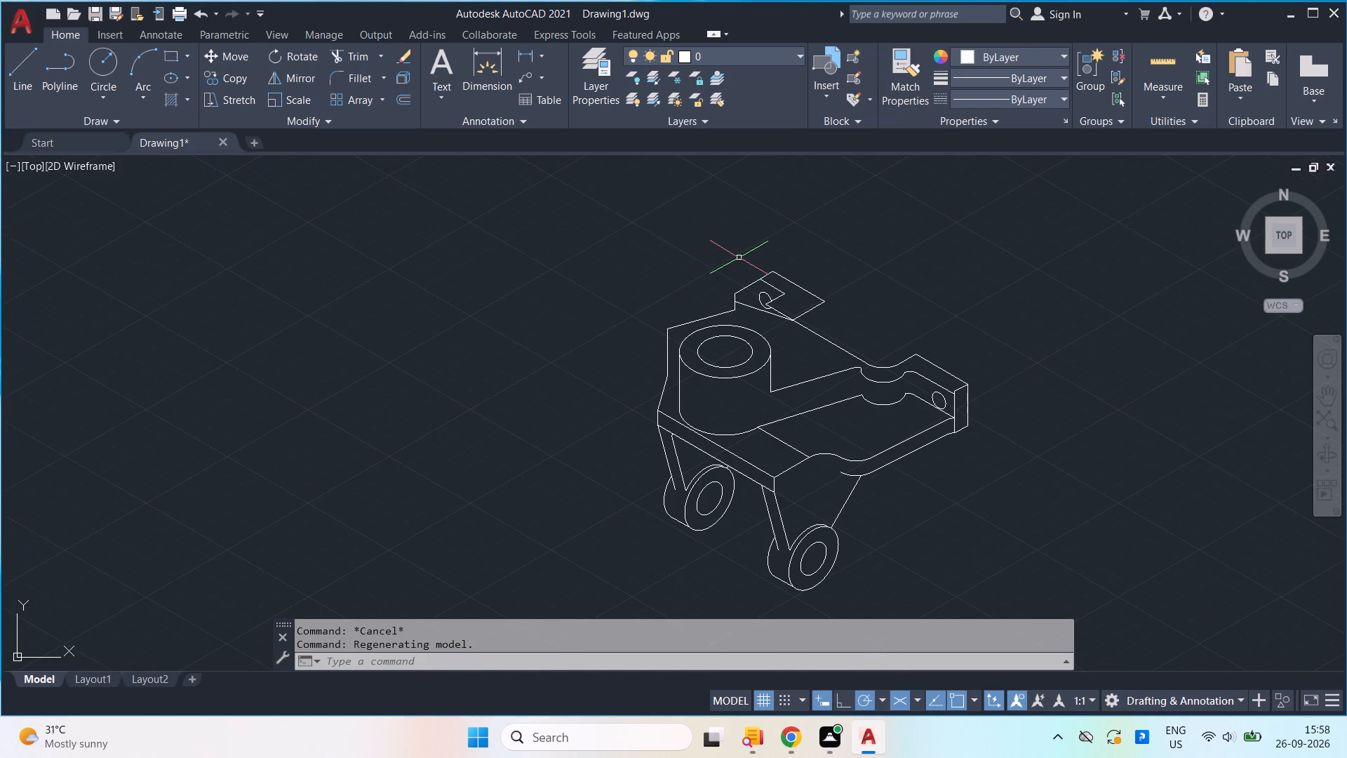
{"action": "scroll", "coordinate": [739, 258], "scroll_direction": "up", "scroll_amount": 1}
{"action": "scroll", "coordinate": [739, 258], "scroll_direction": "down", "scroll_amount": 1}
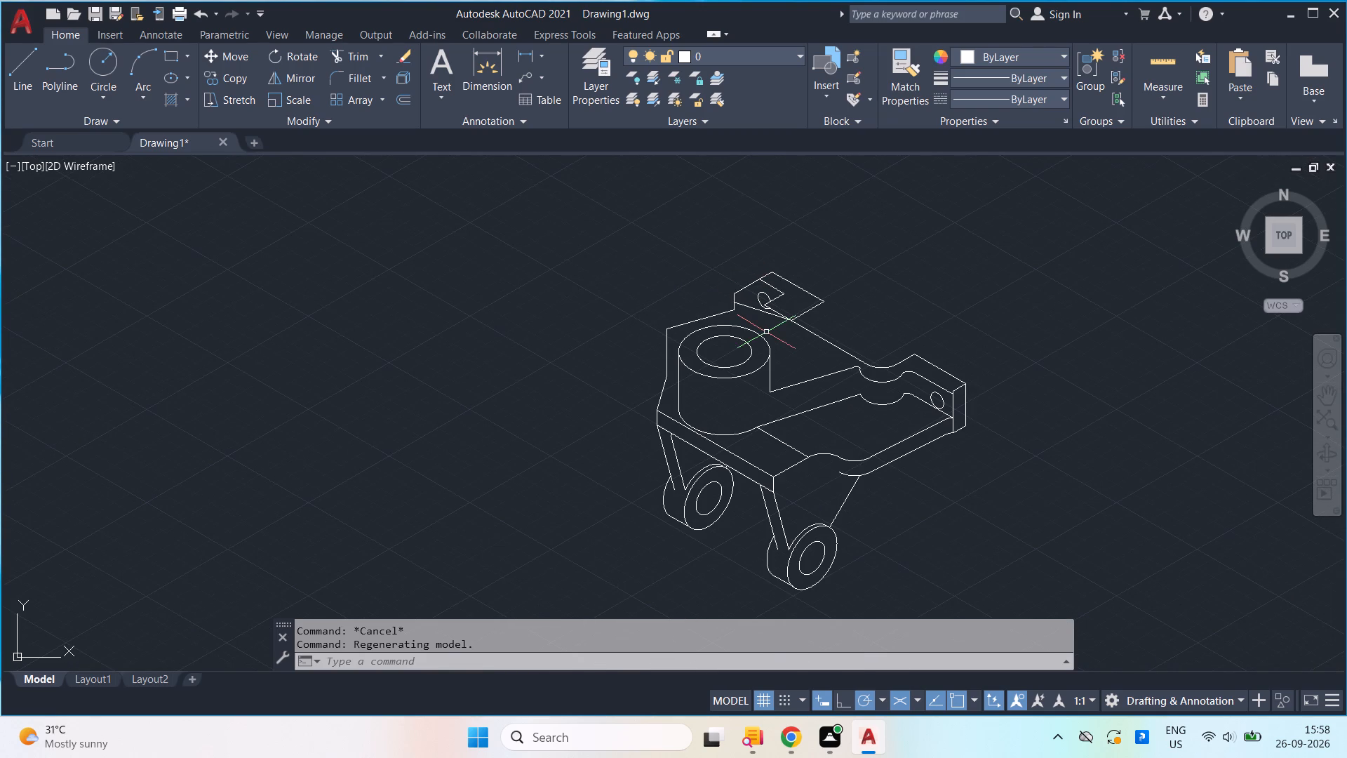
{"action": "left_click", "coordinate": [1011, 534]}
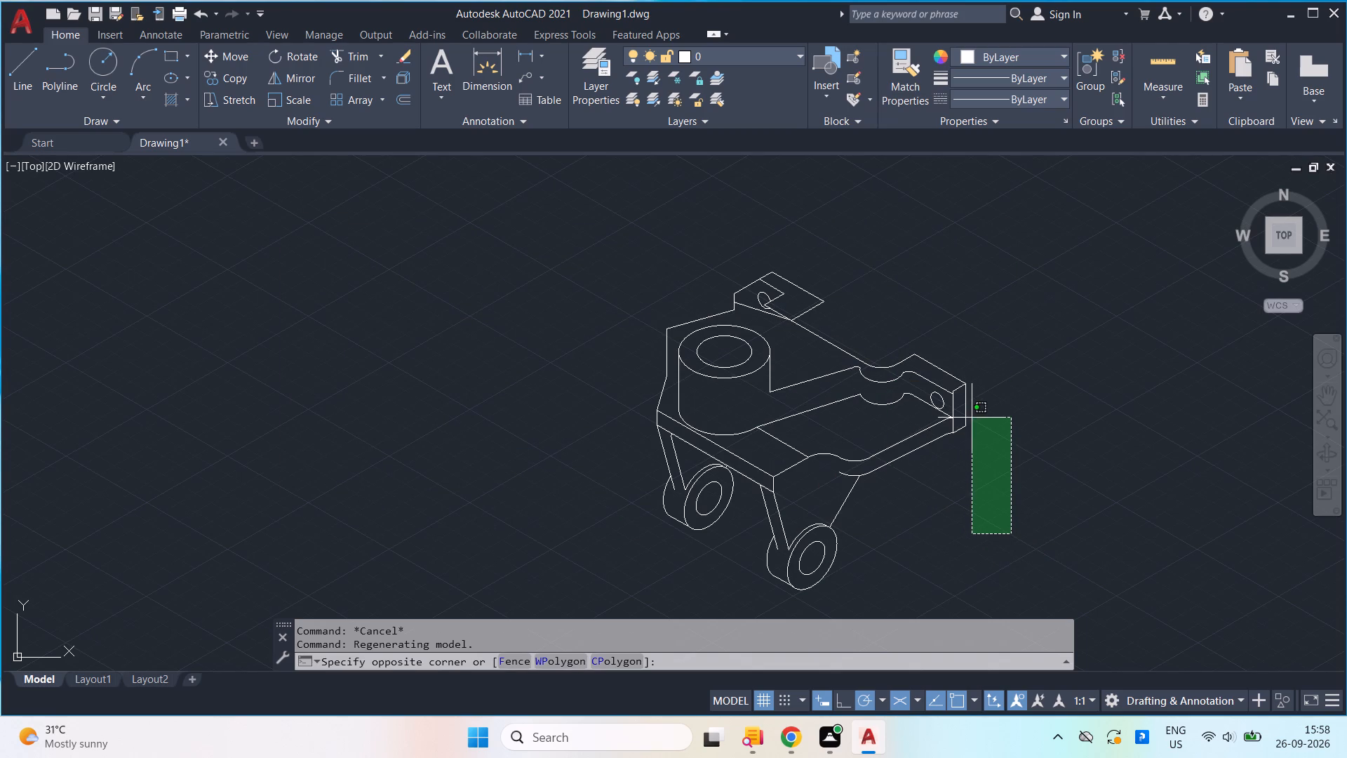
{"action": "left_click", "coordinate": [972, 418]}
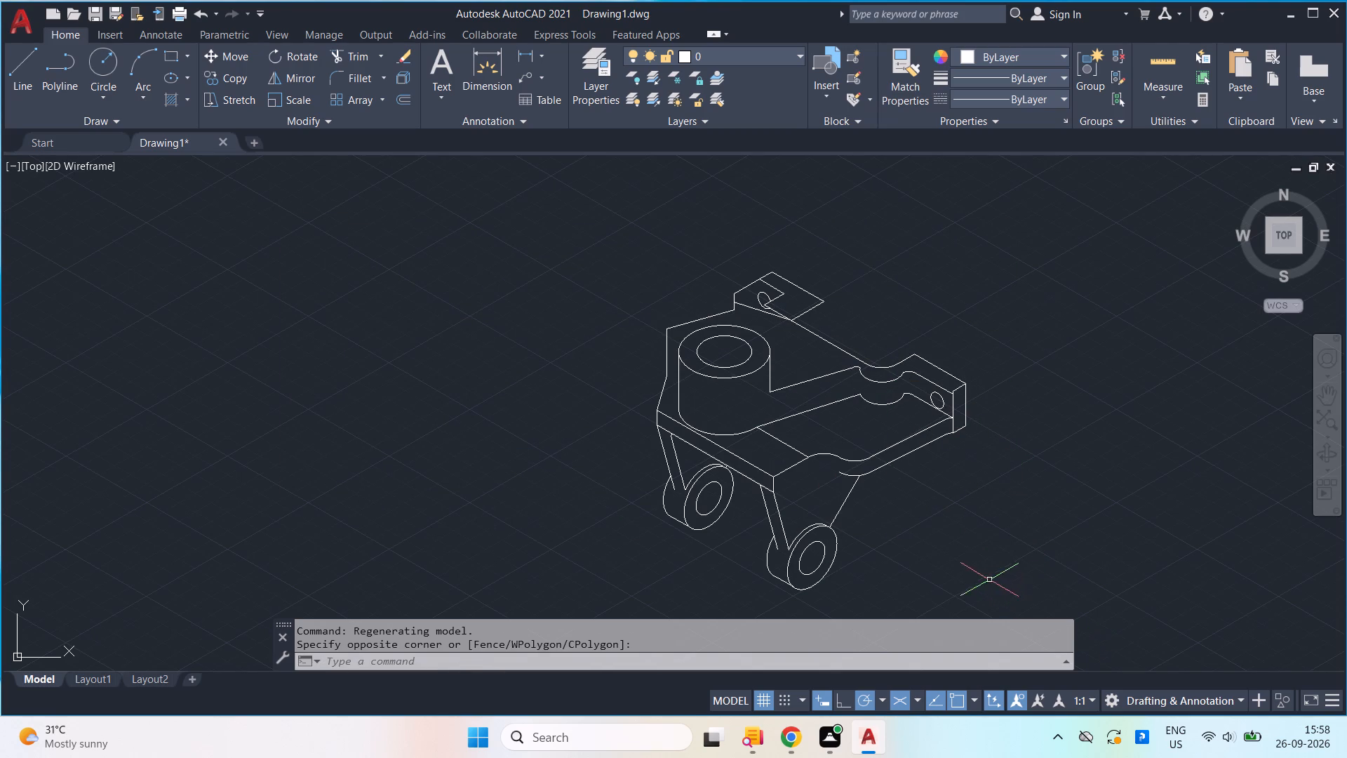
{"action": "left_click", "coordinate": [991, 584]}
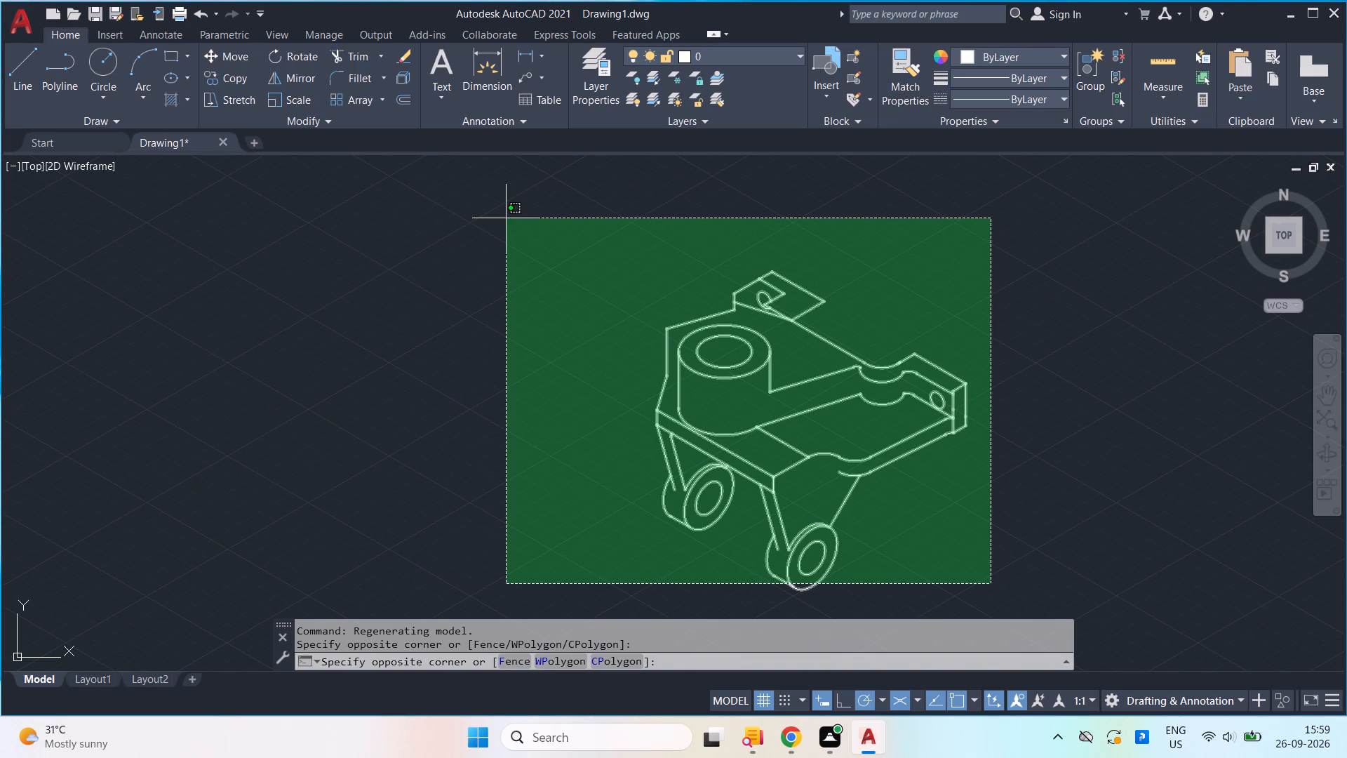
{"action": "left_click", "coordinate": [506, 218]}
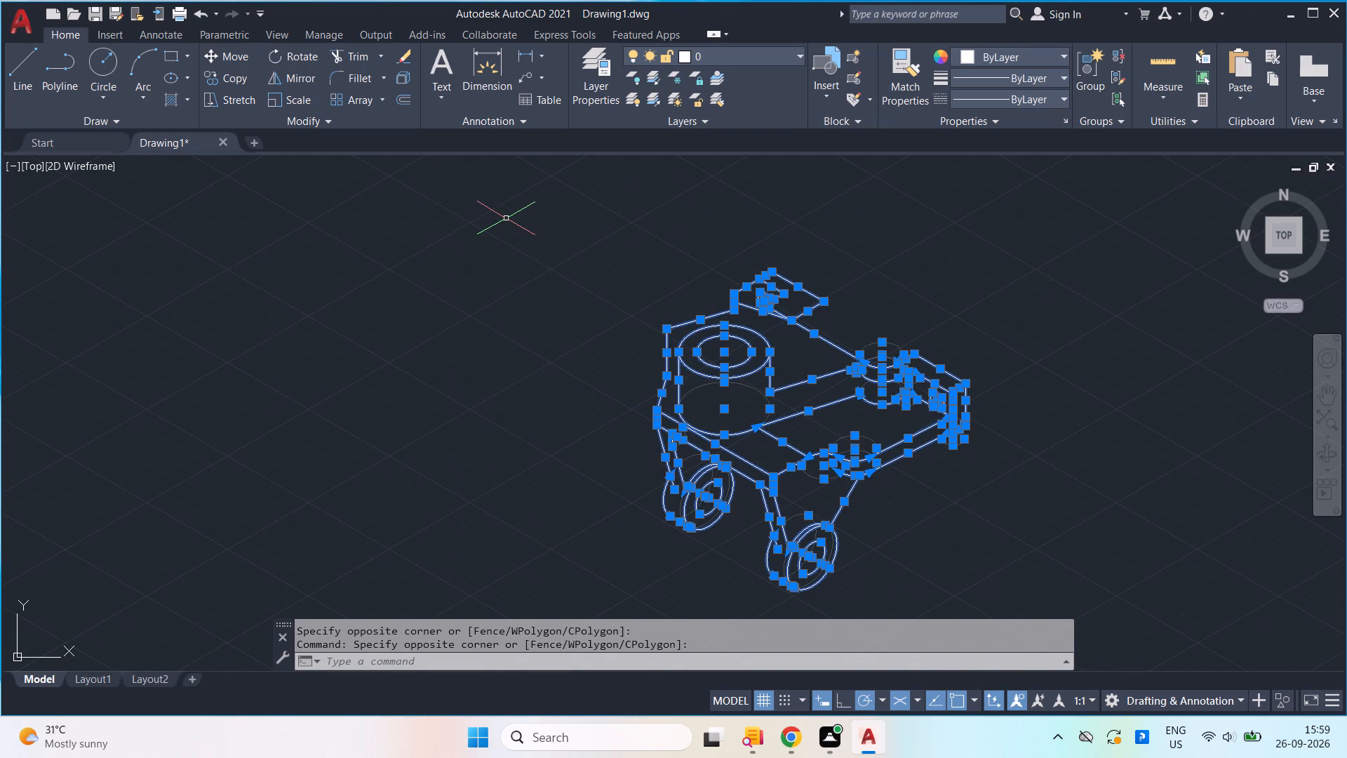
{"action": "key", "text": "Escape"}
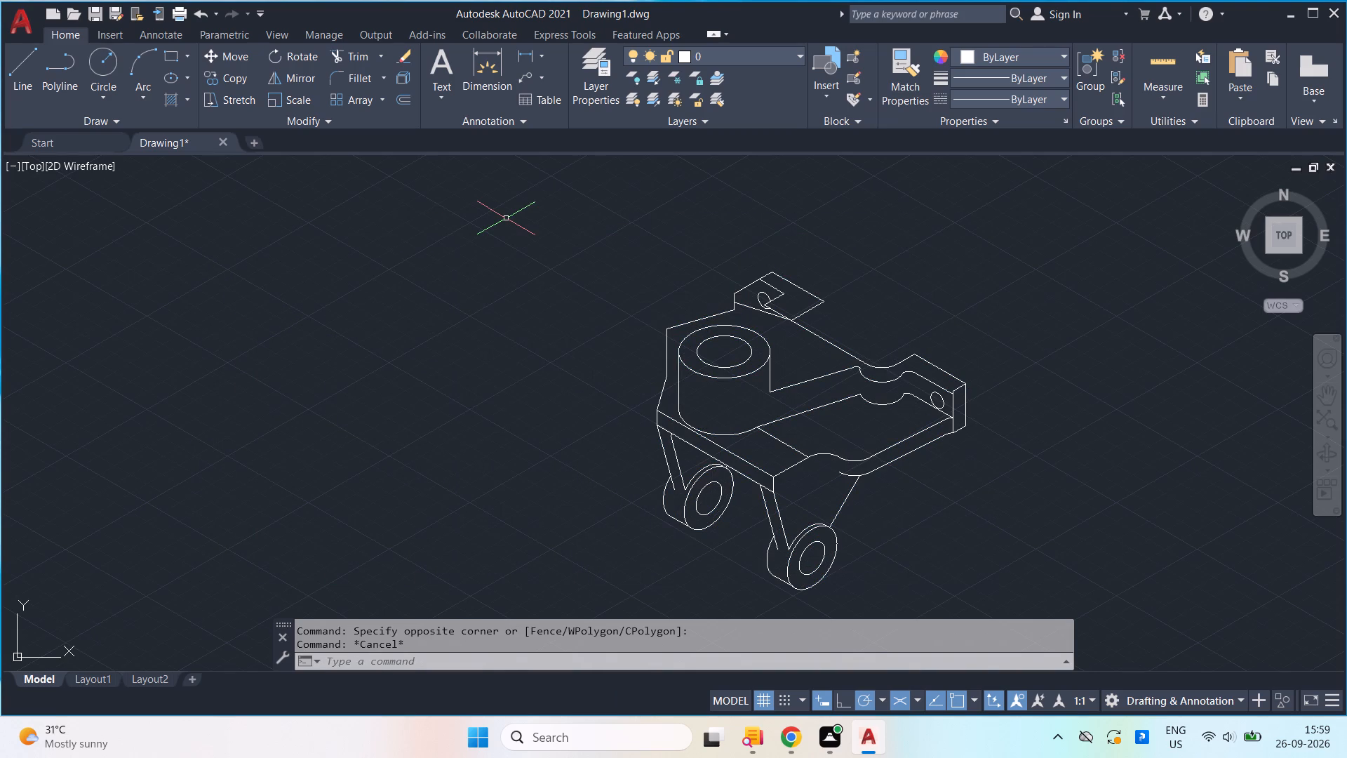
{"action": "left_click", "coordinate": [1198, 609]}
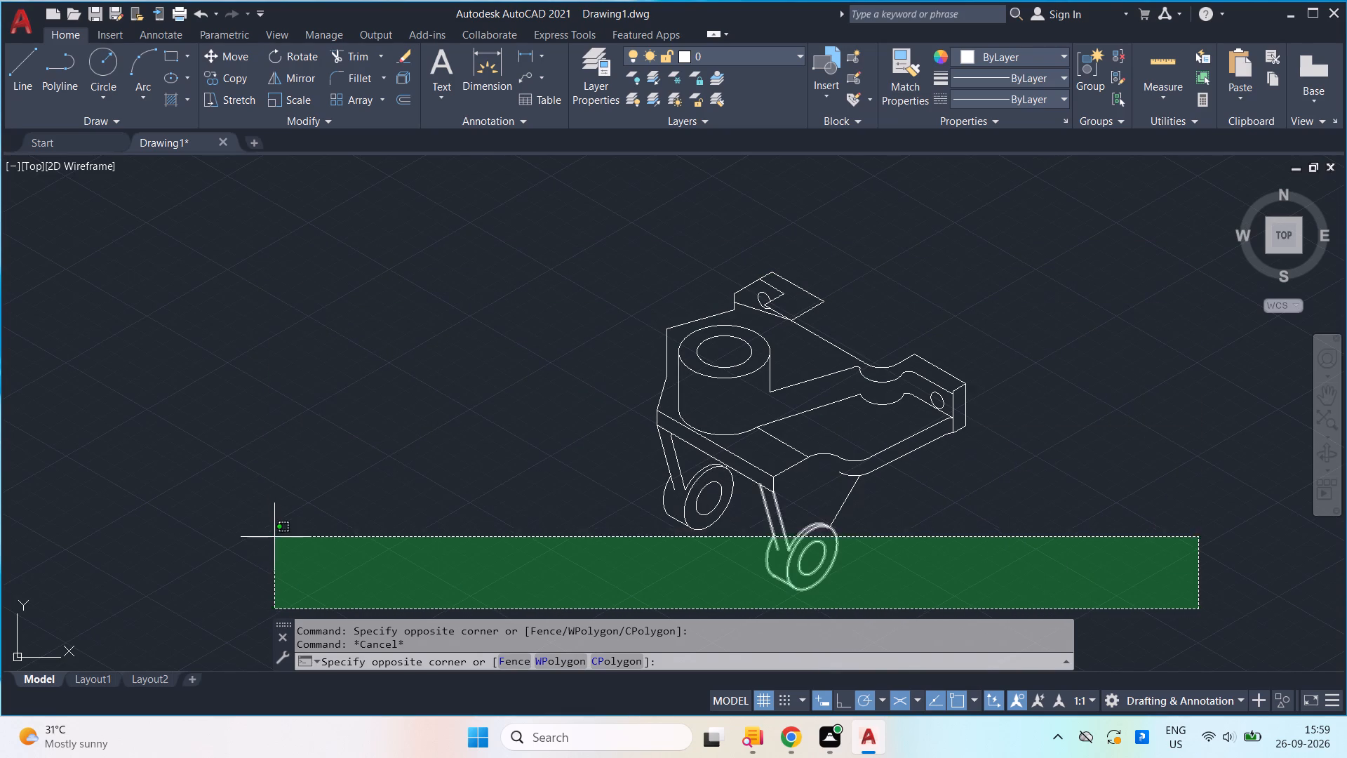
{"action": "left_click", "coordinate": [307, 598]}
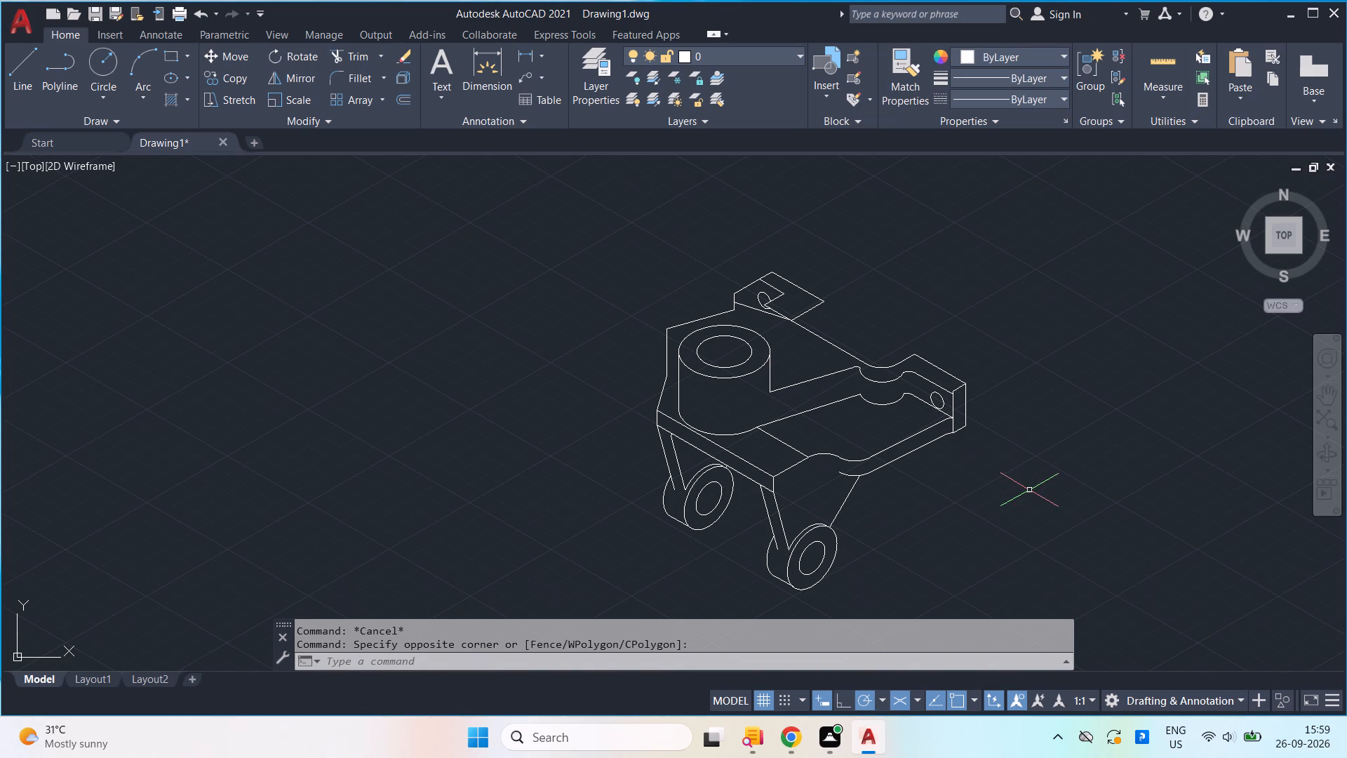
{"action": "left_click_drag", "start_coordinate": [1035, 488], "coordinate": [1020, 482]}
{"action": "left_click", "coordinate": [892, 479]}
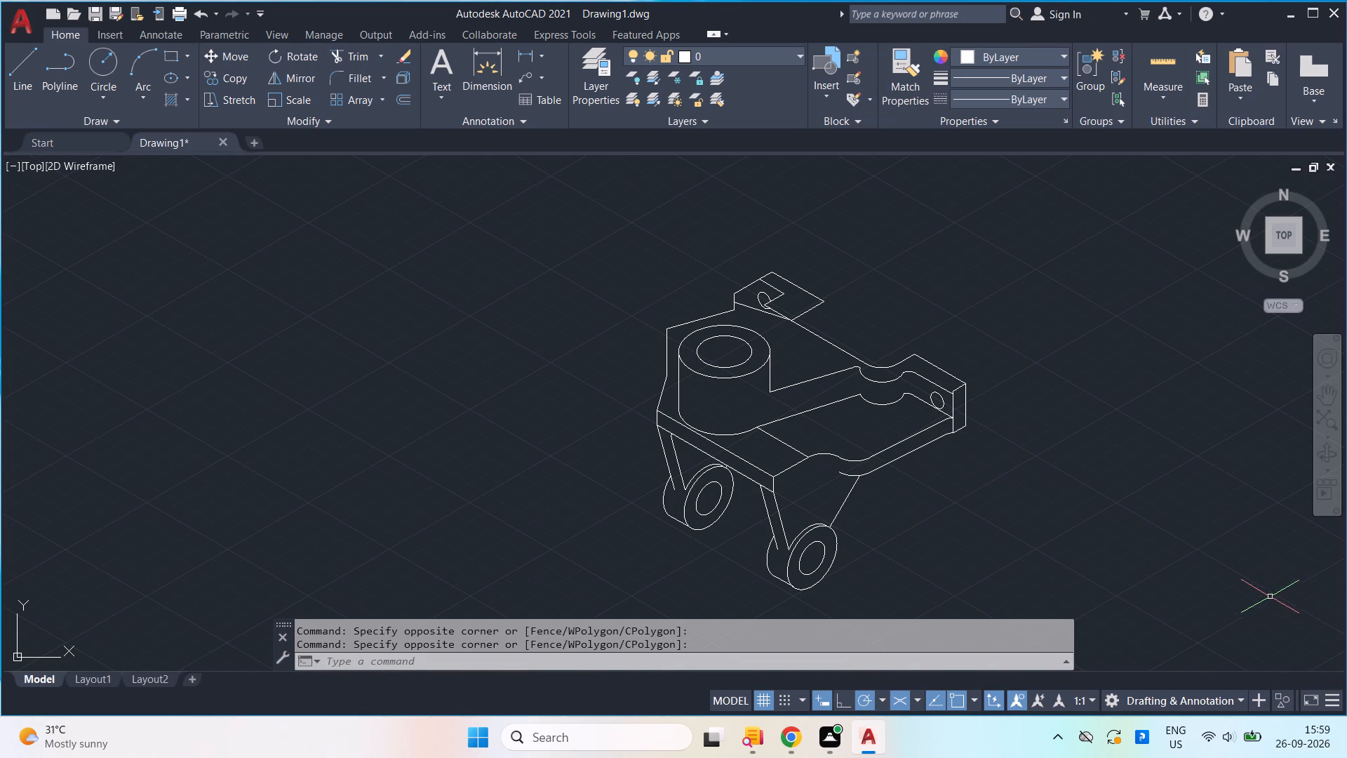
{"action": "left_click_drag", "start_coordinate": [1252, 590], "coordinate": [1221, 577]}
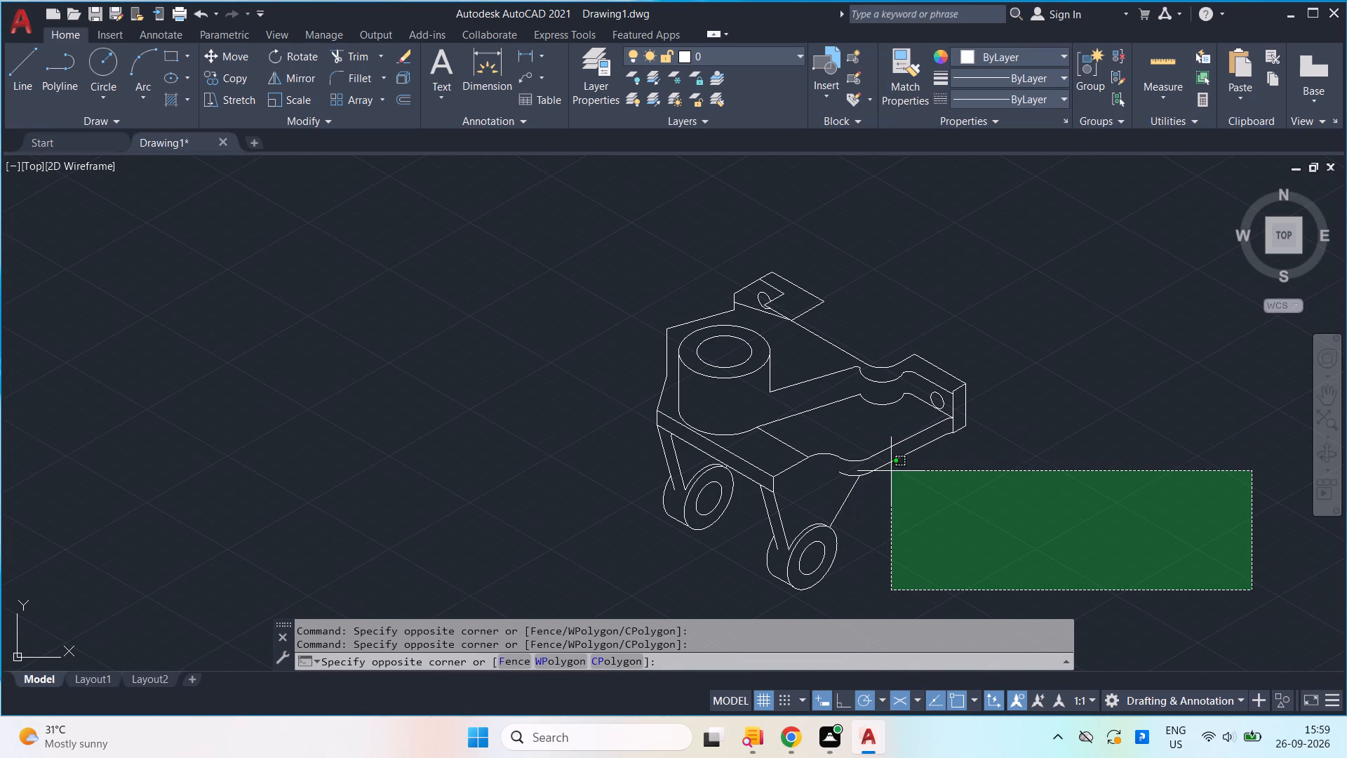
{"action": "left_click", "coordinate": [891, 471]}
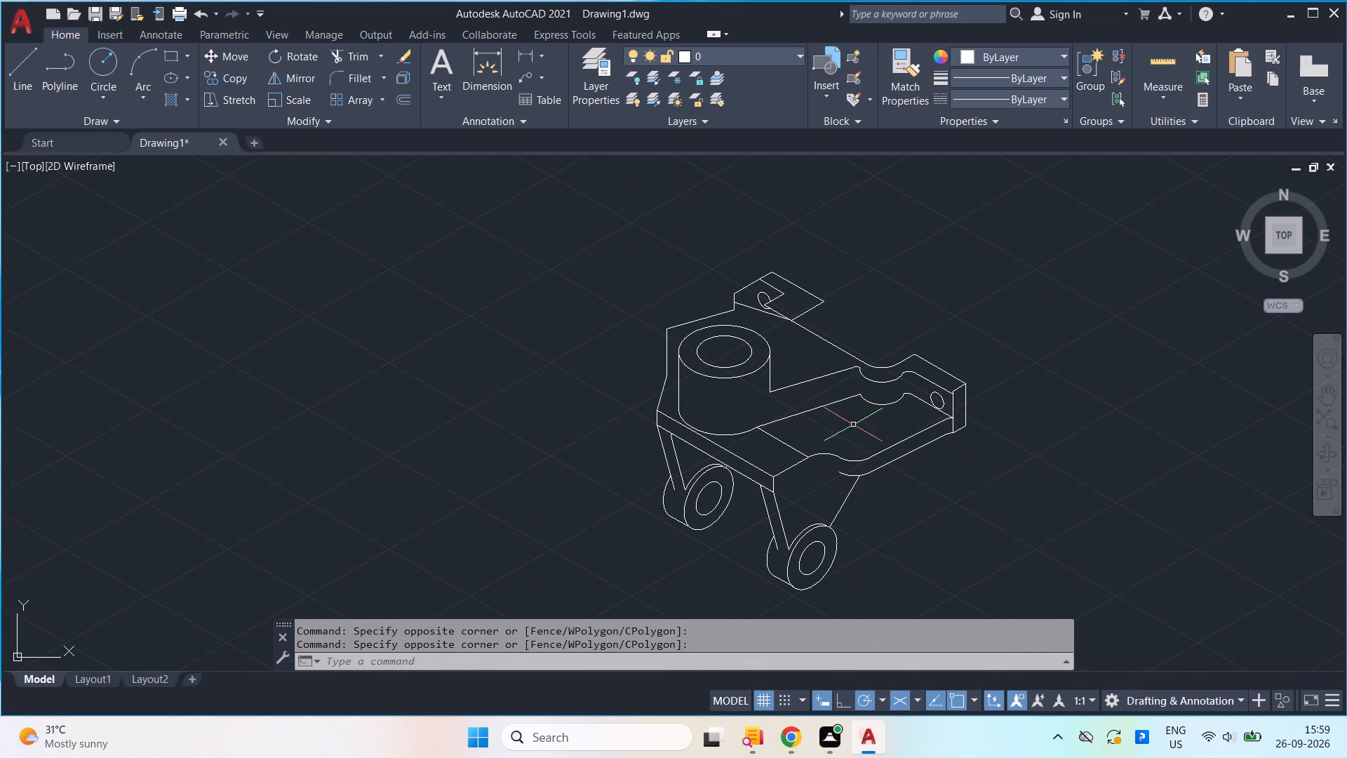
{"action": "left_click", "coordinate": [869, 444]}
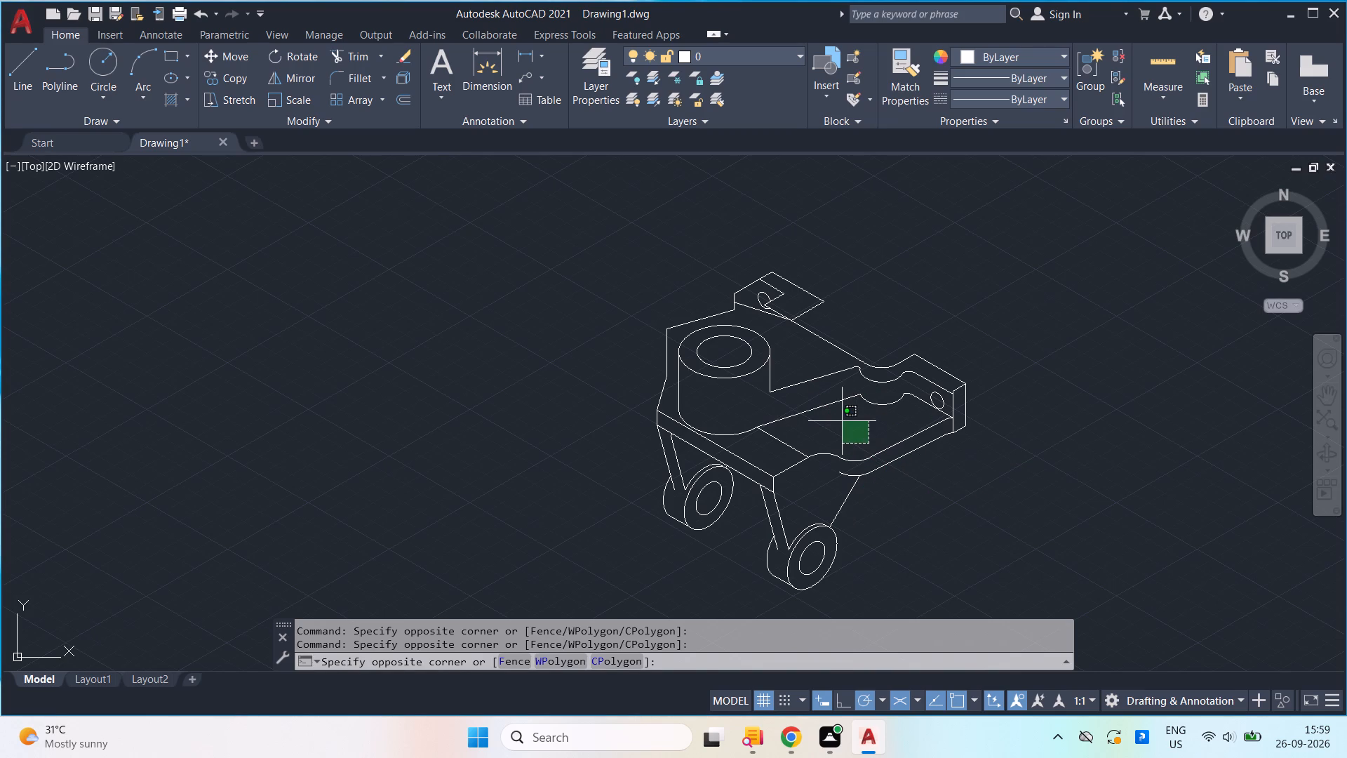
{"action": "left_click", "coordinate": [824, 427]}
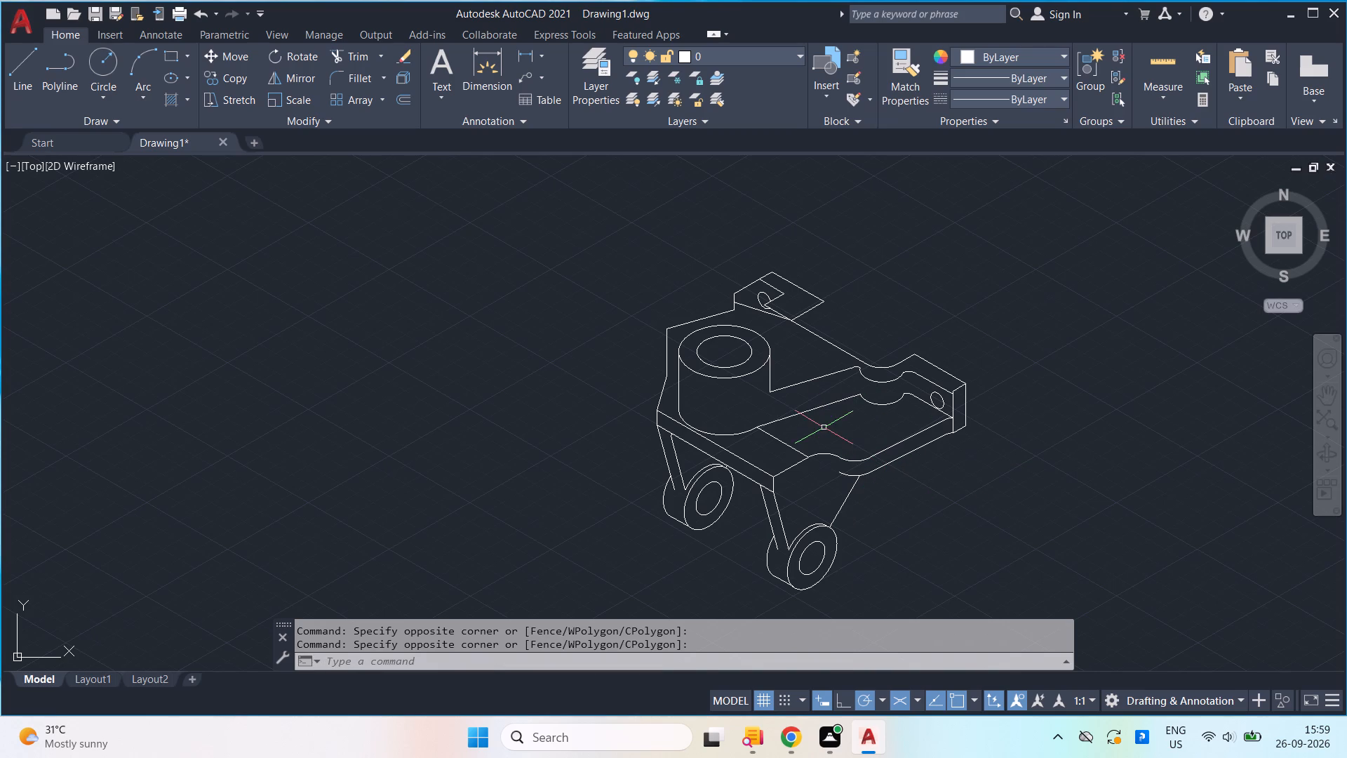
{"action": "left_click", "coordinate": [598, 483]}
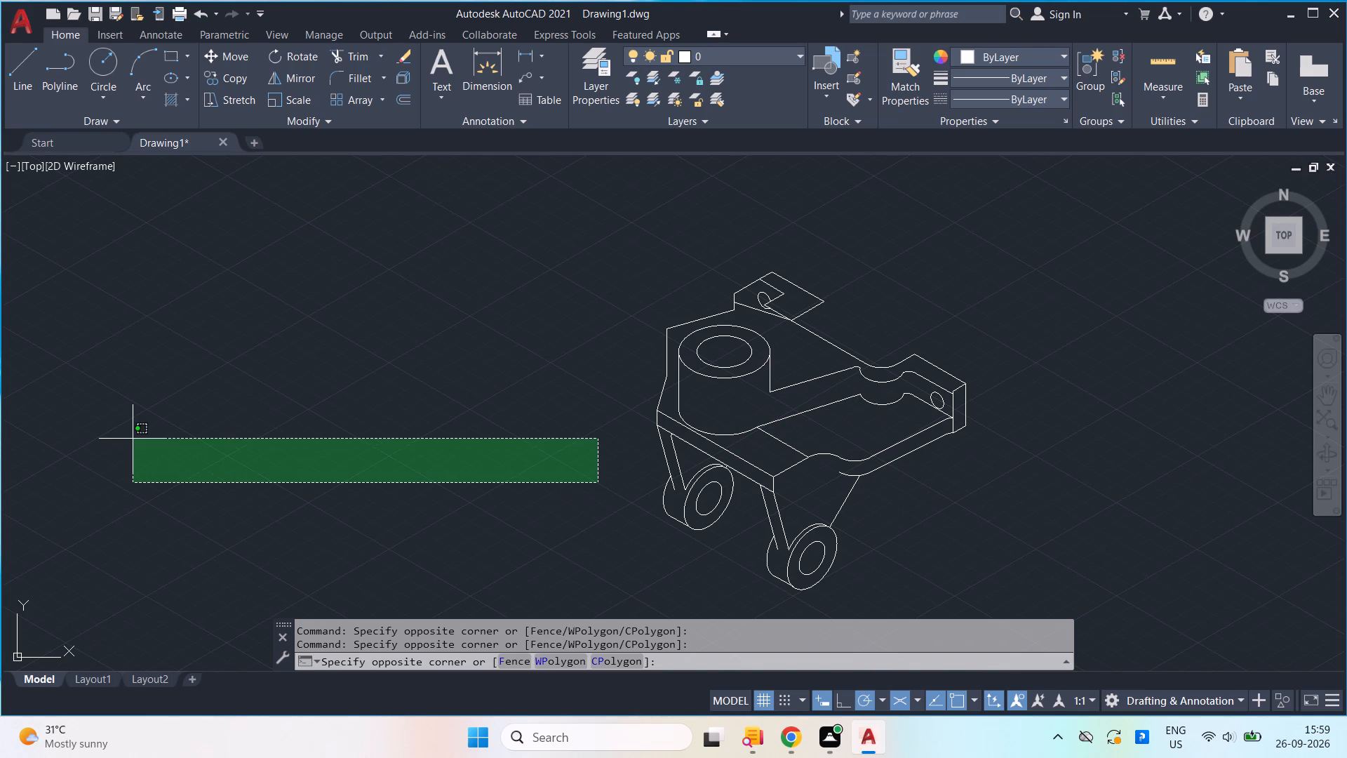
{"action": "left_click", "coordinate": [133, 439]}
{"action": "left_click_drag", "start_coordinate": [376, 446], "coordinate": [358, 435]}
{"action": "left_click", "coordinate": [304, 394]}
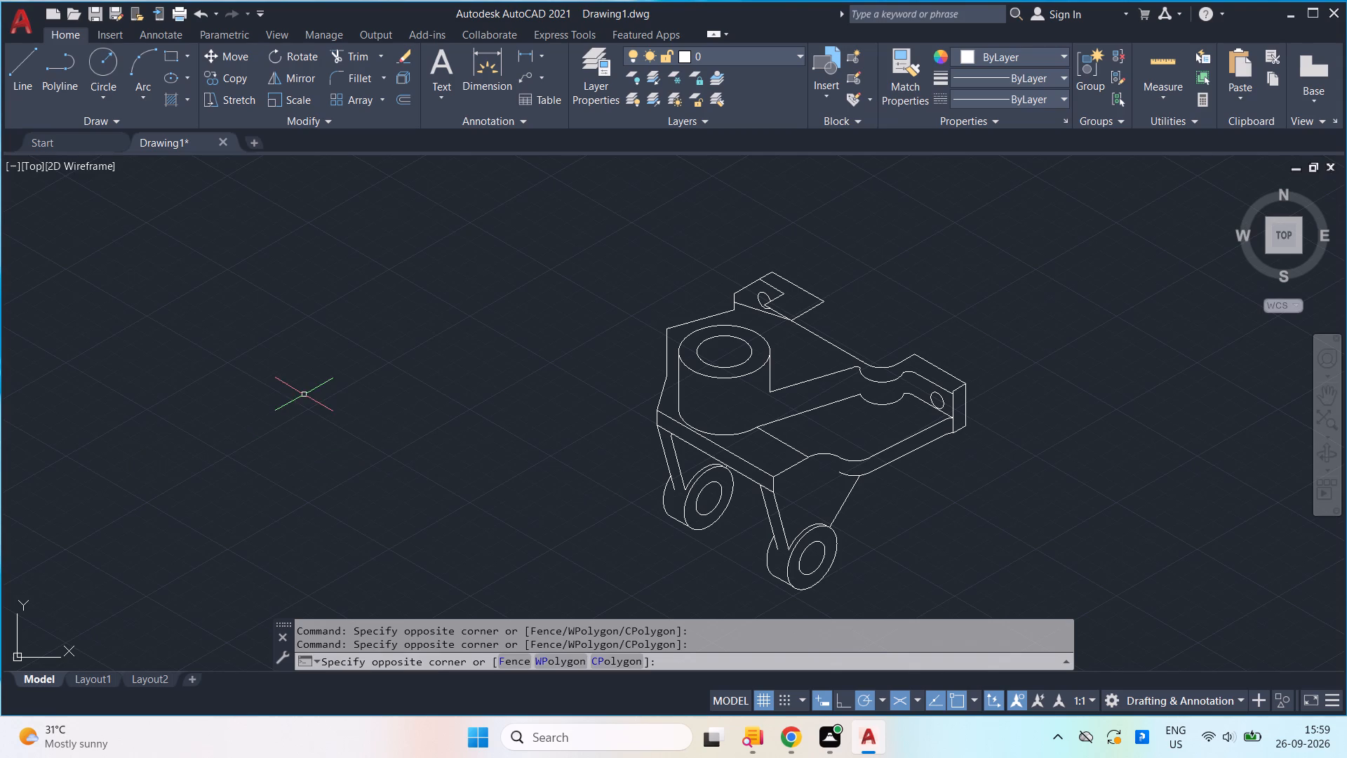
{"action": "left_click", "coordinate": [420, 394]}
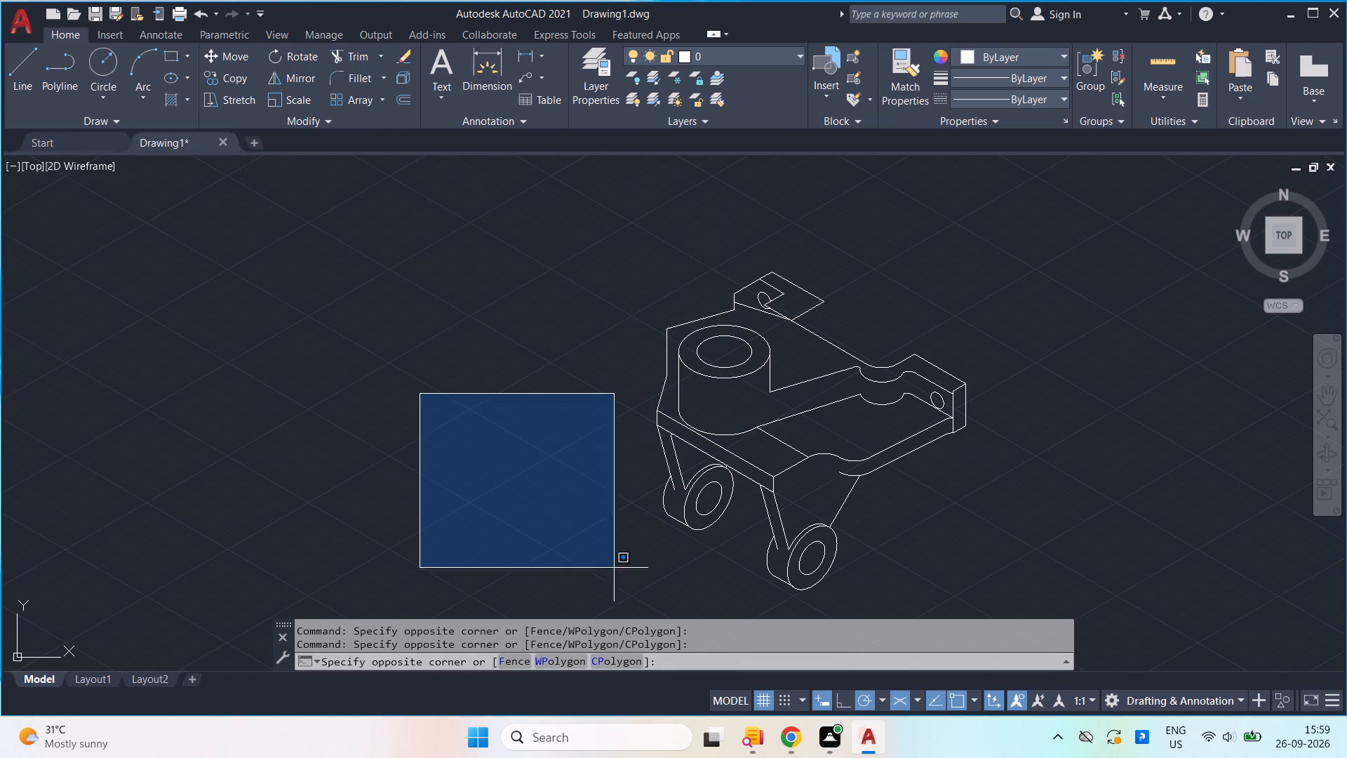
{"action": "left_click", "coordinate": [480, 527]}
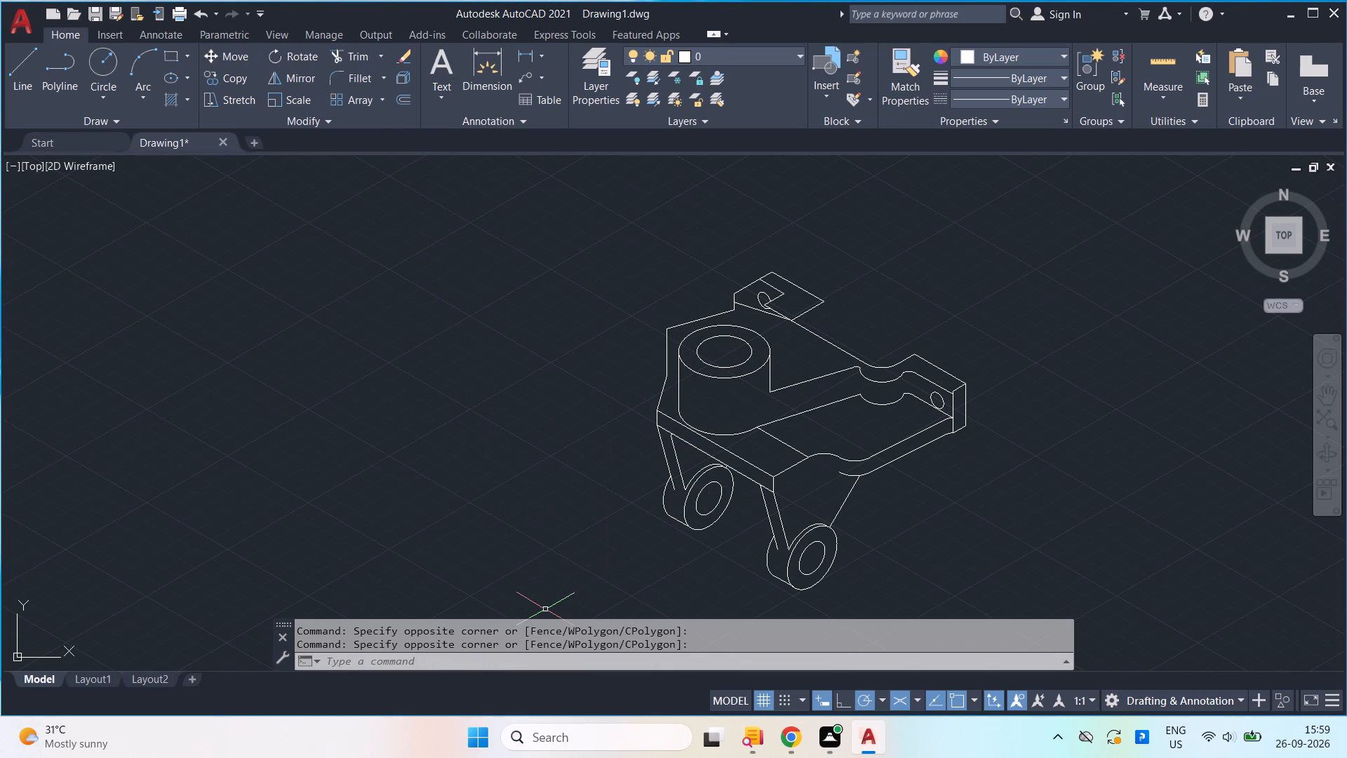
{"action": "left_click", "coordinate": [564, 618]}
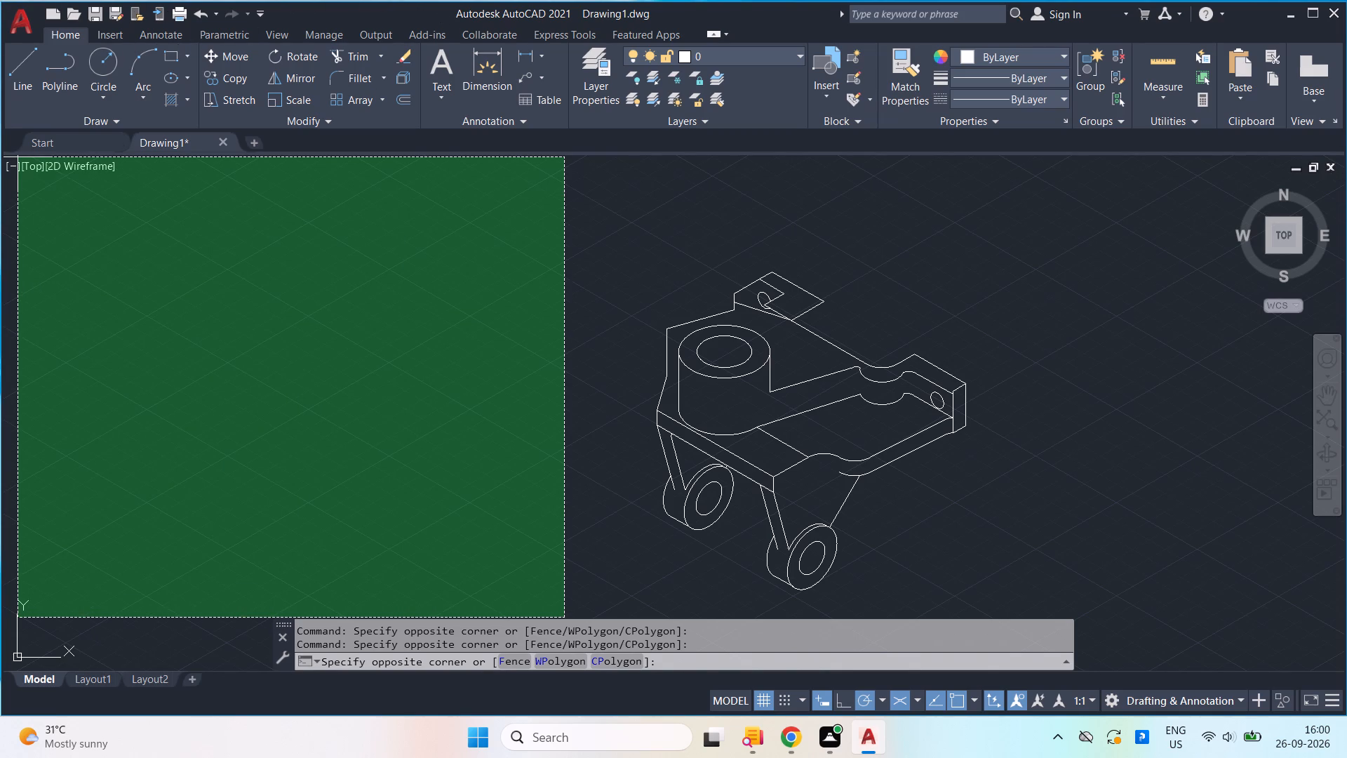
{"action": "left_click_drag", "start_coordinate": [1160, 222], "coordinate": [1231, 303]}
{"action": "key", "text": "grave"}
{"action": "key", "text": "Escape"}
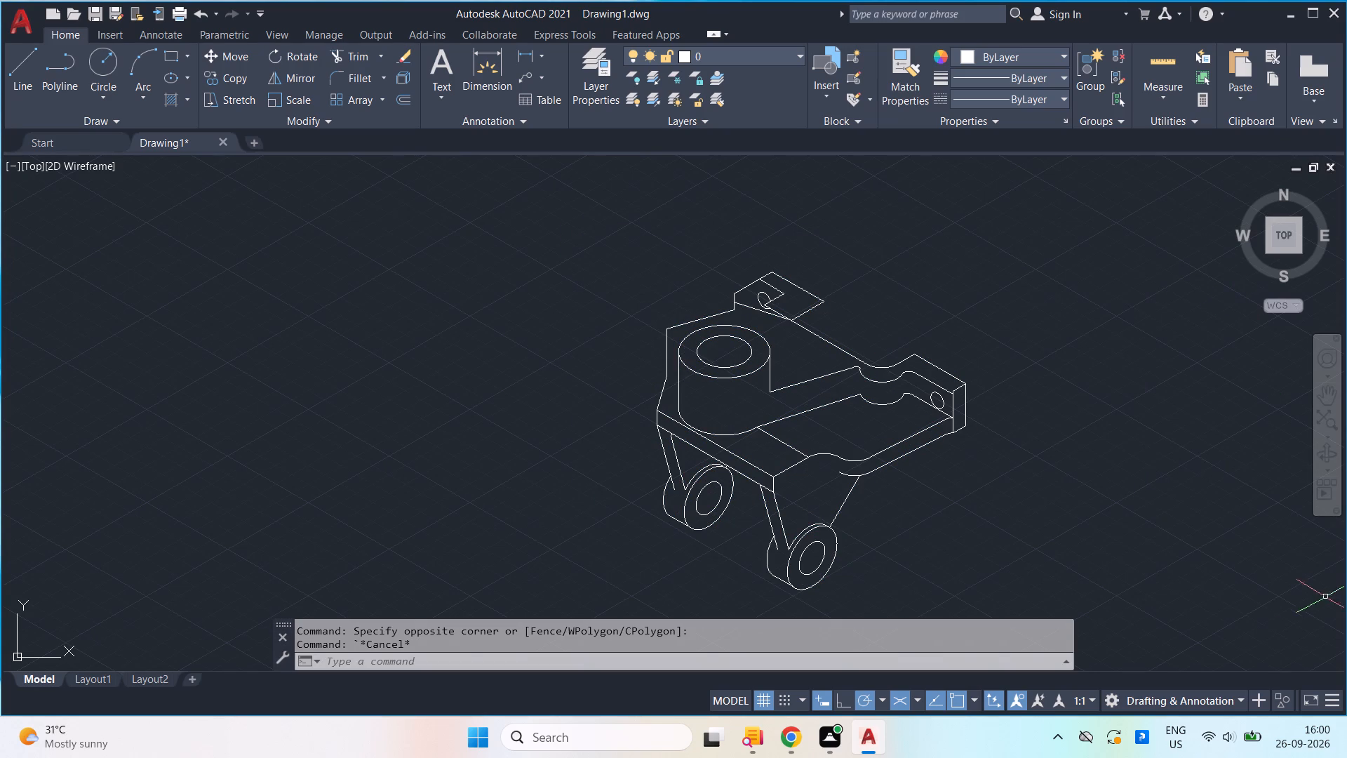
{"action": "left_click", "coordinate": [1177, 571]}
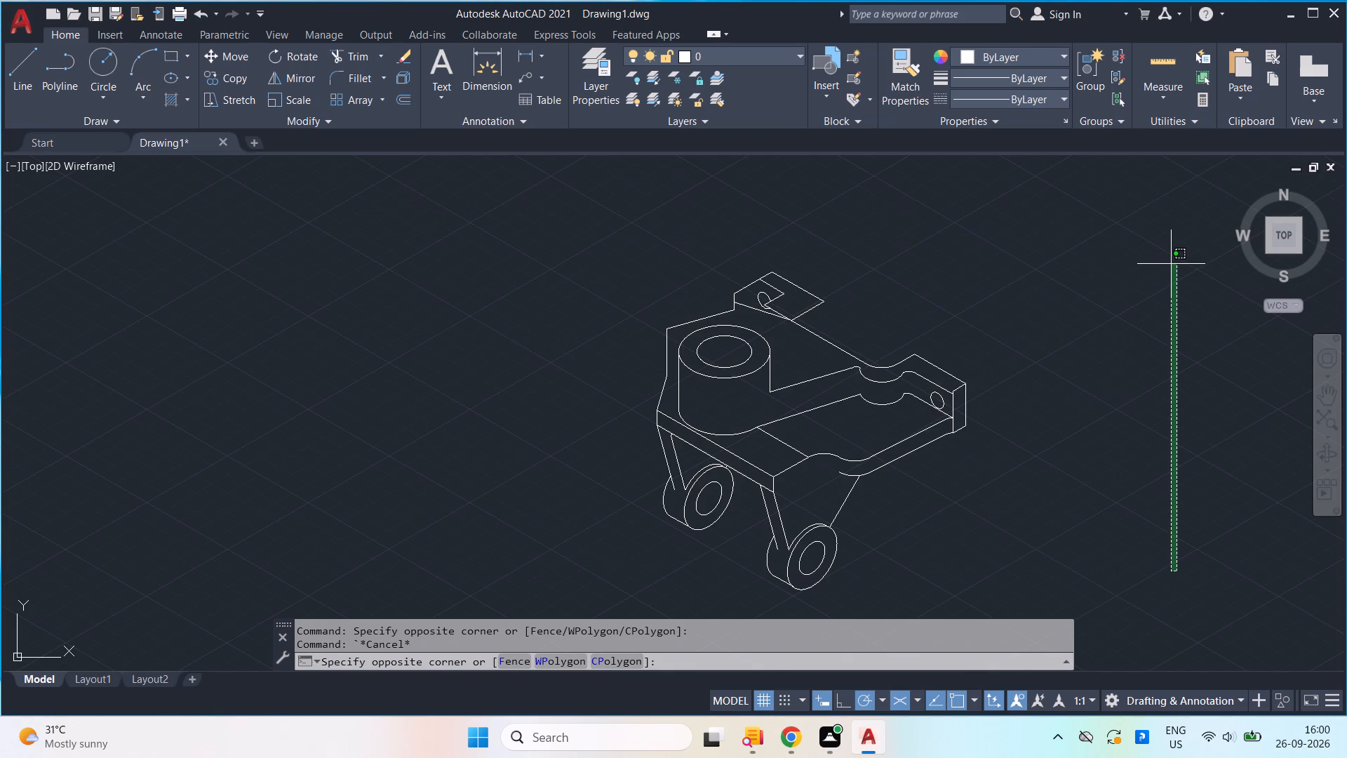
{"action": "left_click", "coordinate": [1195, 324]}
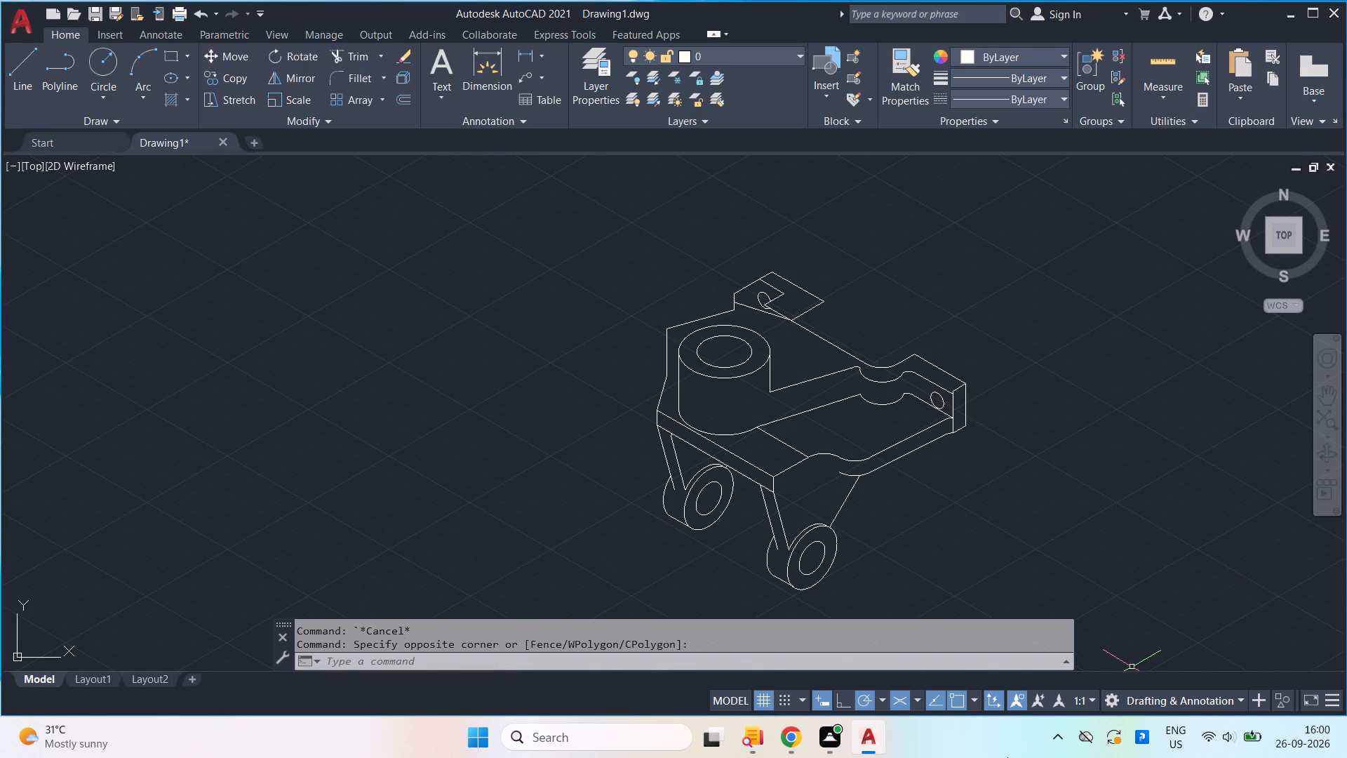
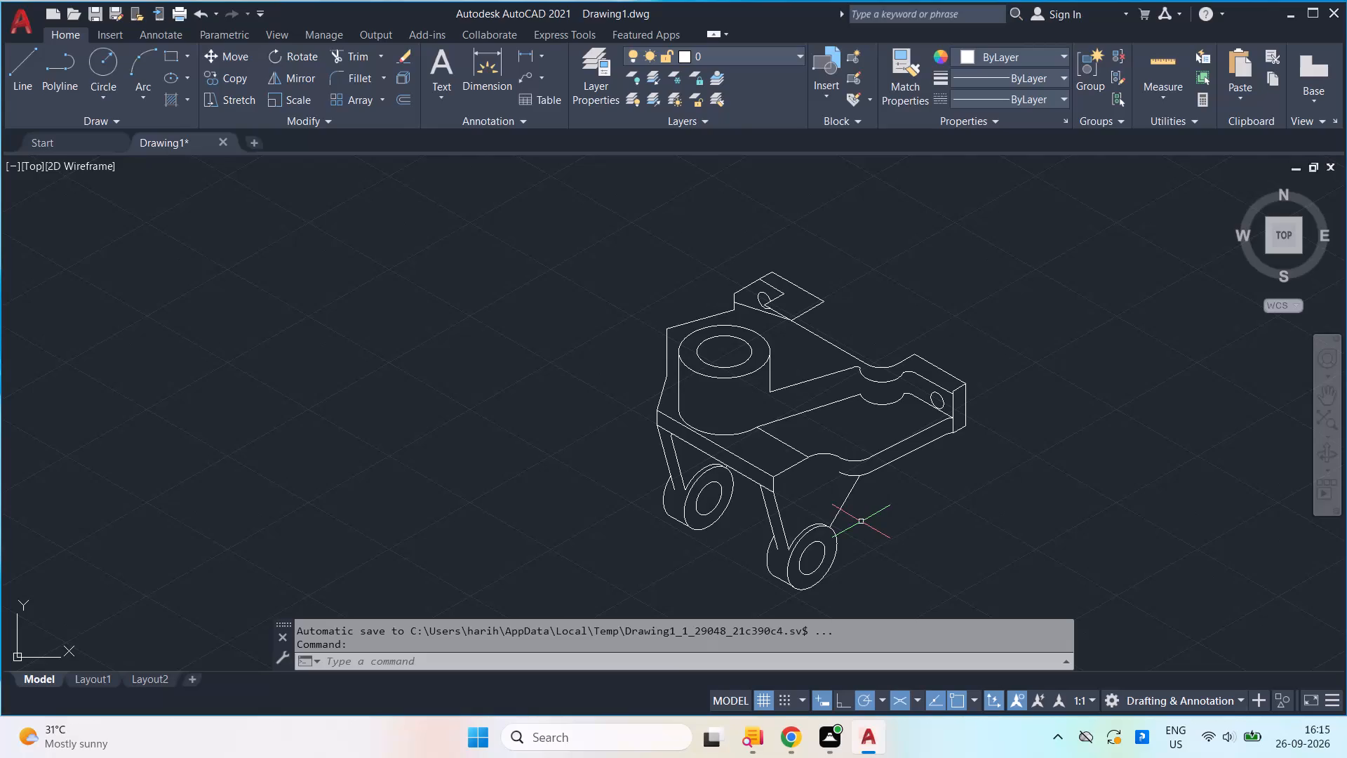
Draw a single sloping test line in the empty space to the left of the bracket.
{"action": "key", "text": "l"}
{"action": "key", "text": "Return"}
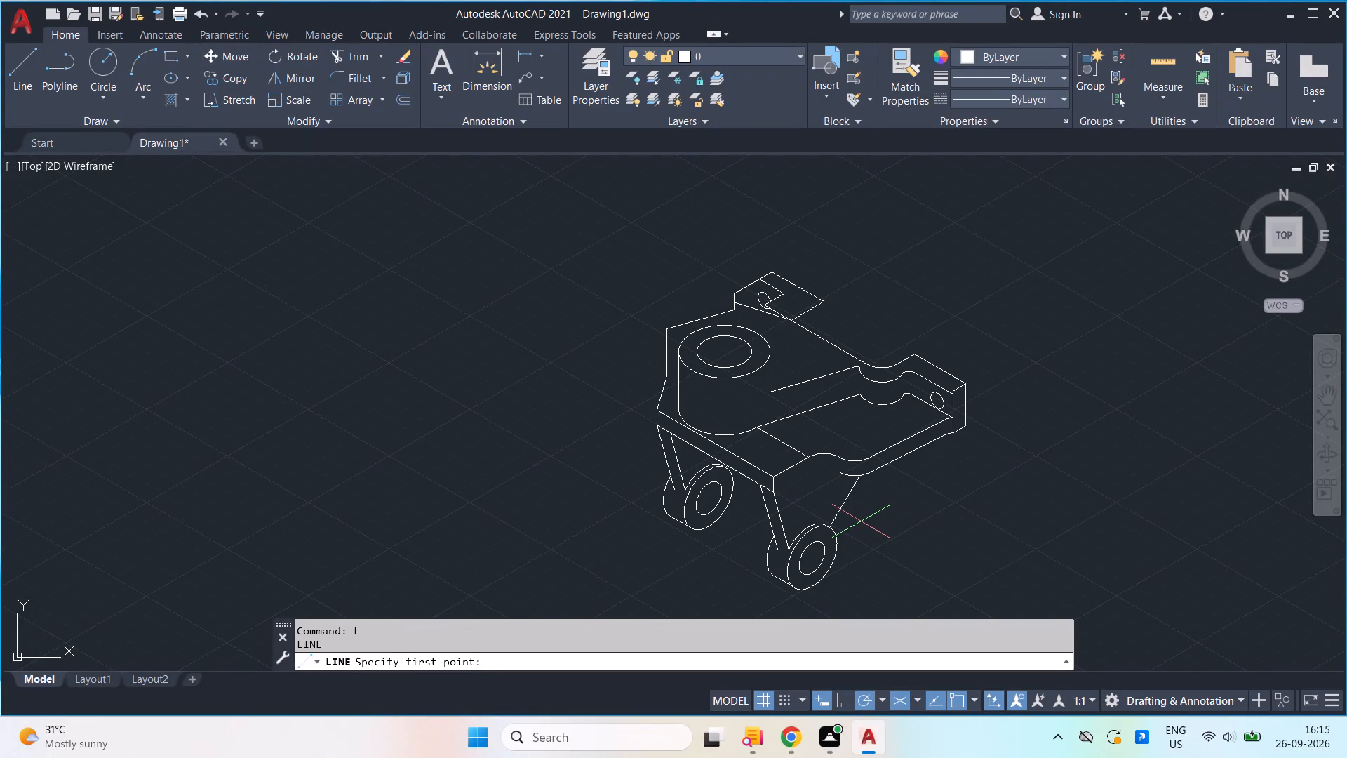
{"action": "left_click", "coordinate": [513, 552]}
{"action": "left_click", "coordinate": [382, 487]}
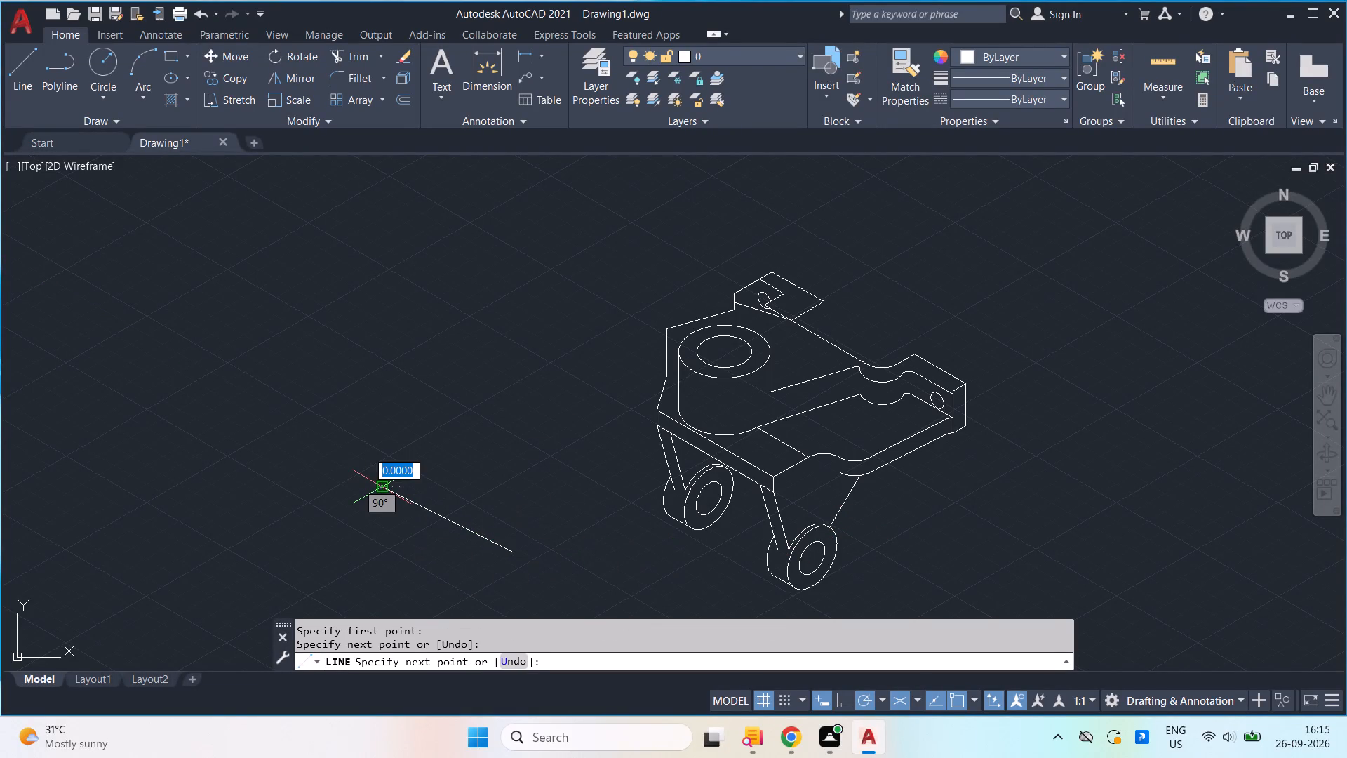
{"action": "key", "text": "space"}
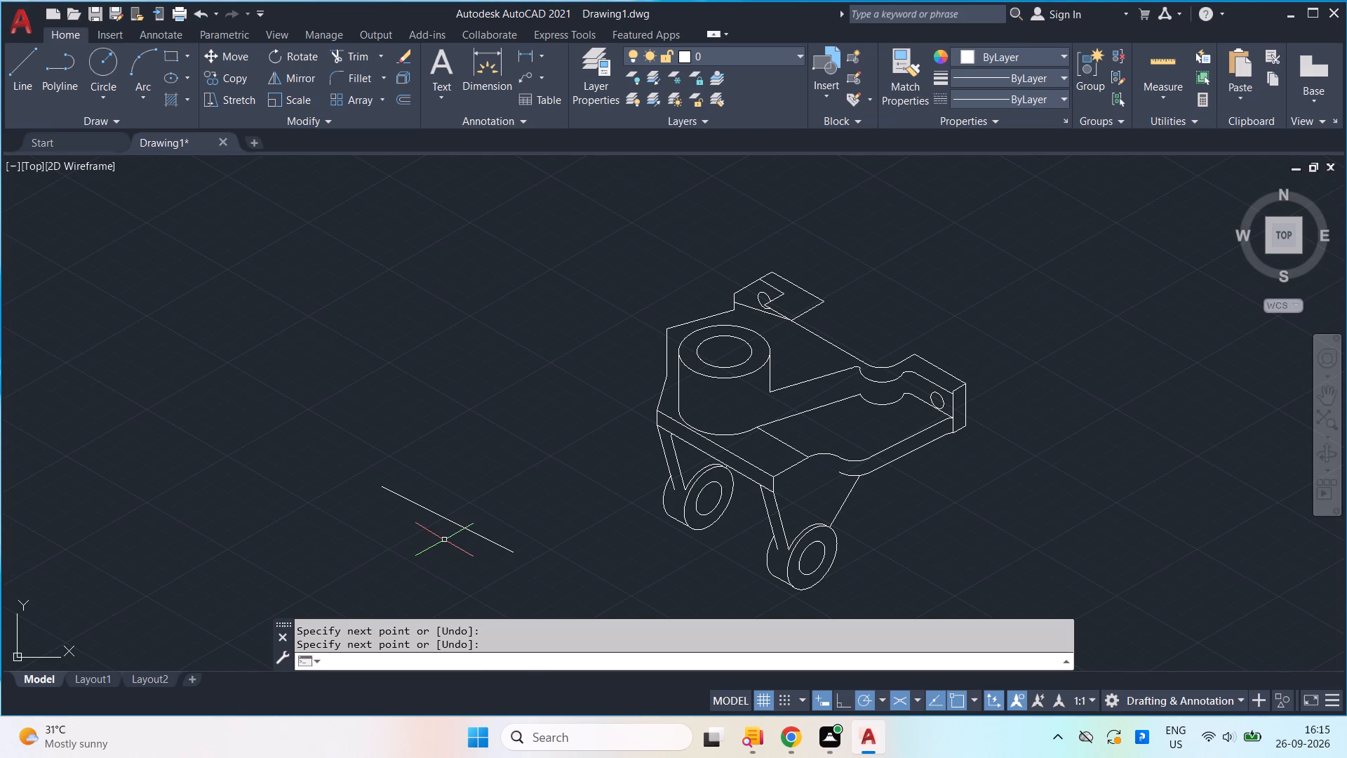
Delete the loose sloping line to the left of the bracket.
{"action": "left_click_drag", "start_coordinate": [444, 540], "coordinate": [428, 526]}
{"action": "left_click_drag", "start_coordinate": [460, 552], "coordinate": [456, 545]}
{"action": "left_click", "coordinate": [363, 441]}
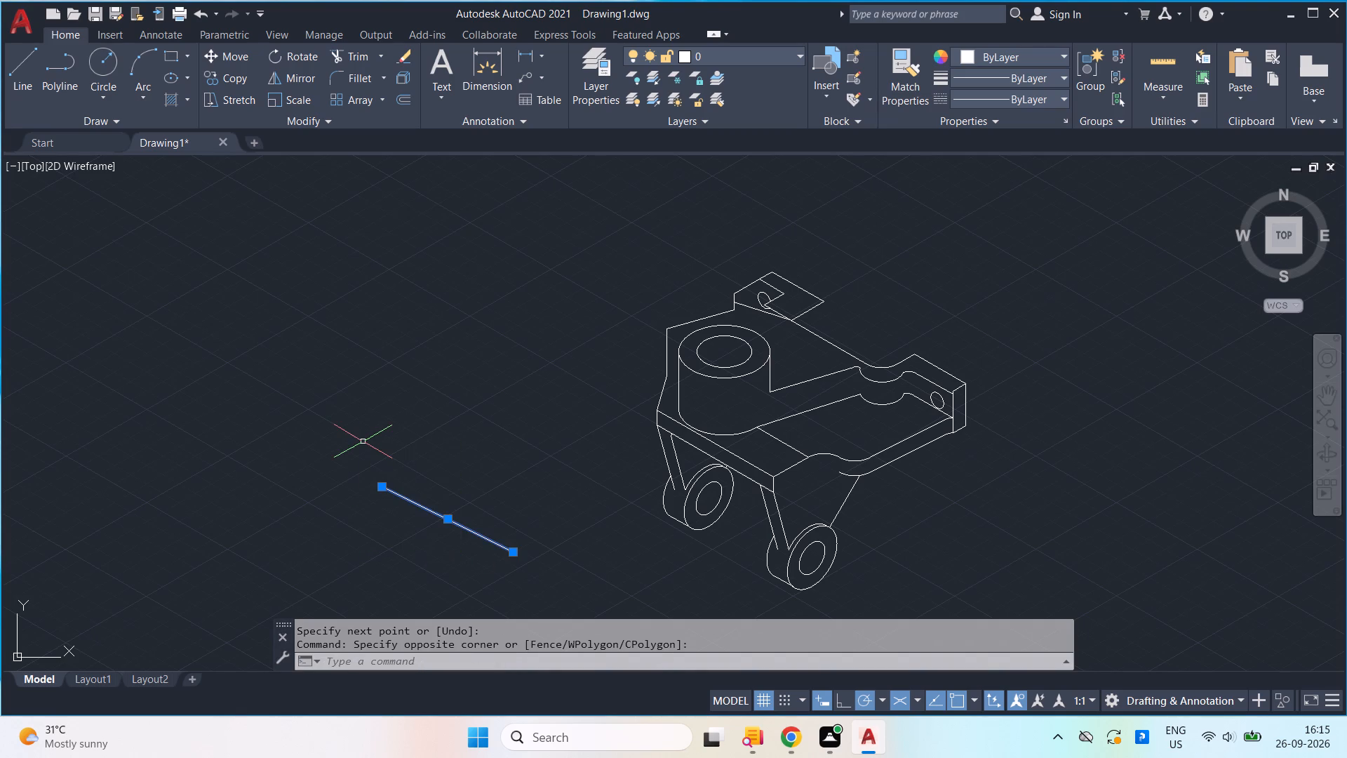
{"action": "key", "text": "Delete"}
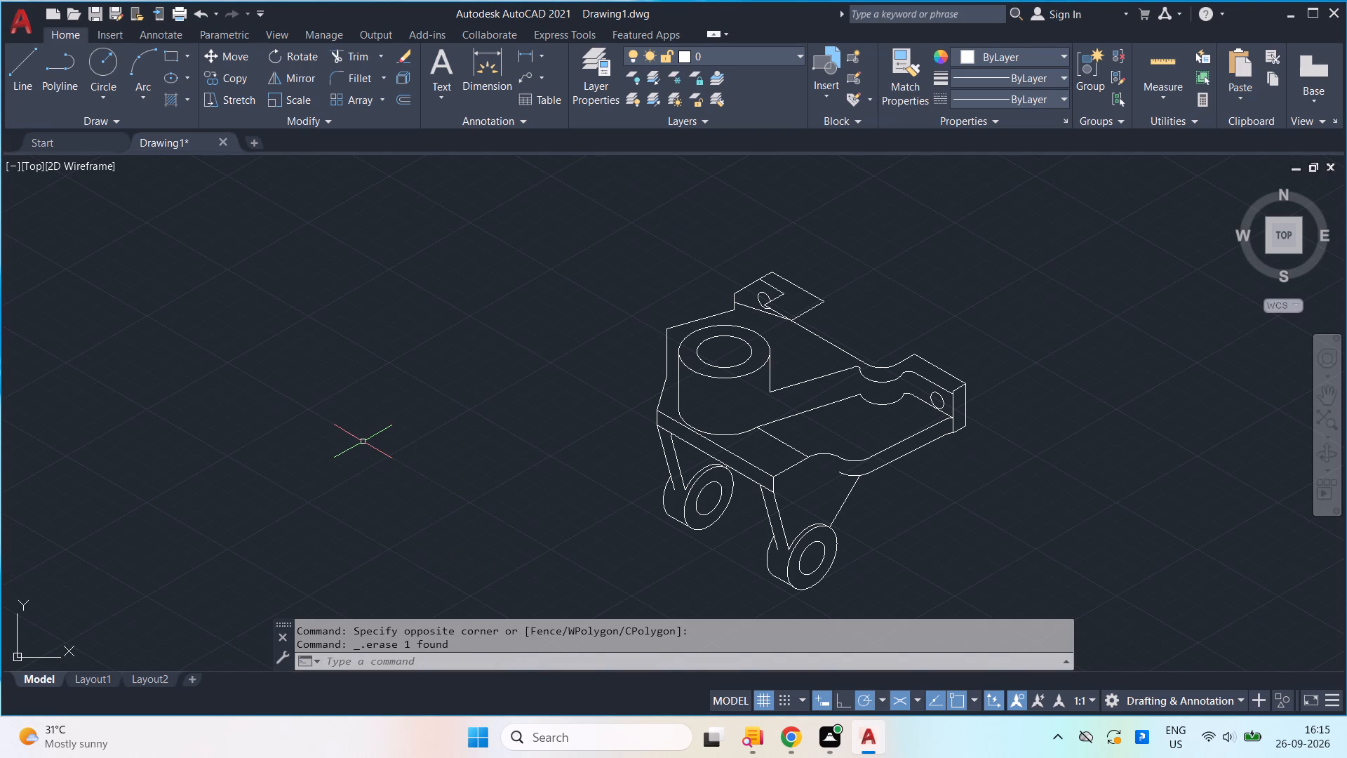
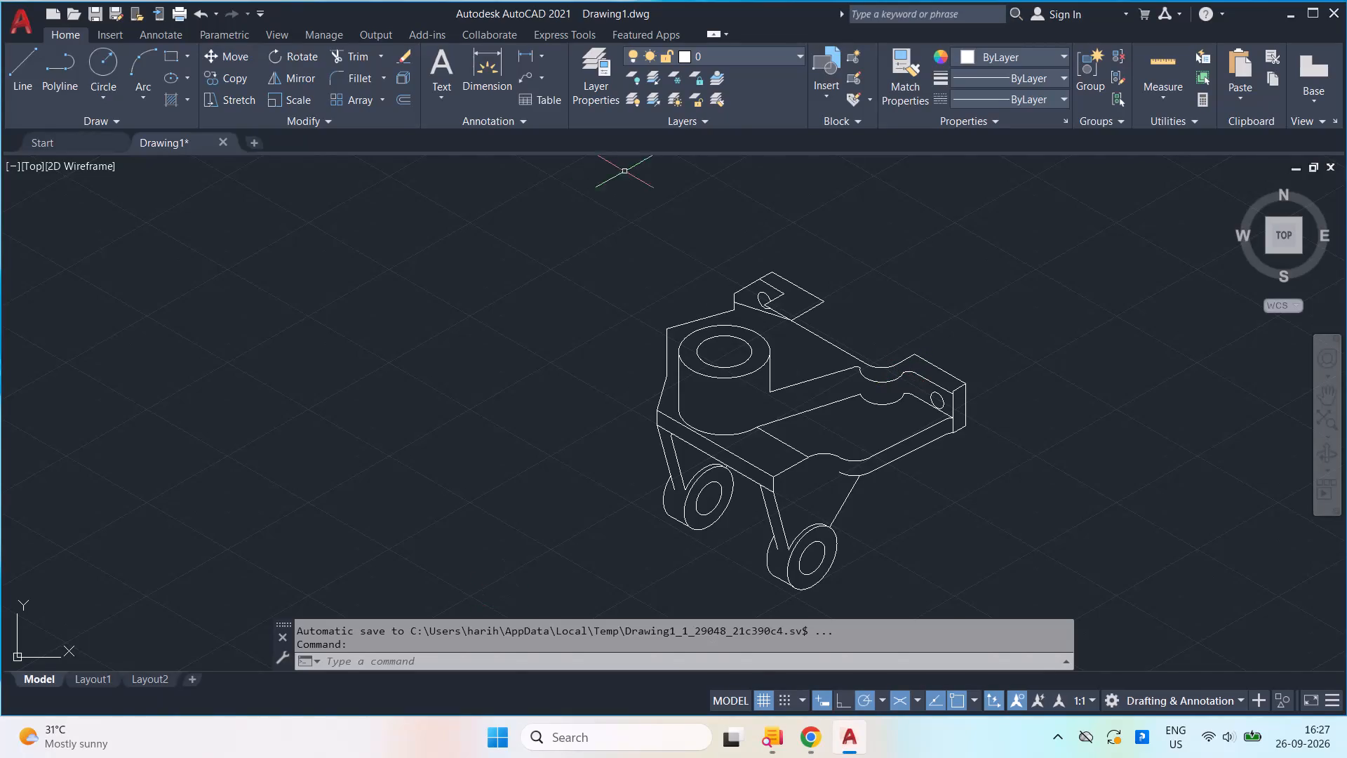
Minimize the AutoCAD window with the bracket drawing to reveal the desktop.
{"action": "left_click", "coordinate": [1284, 15]}
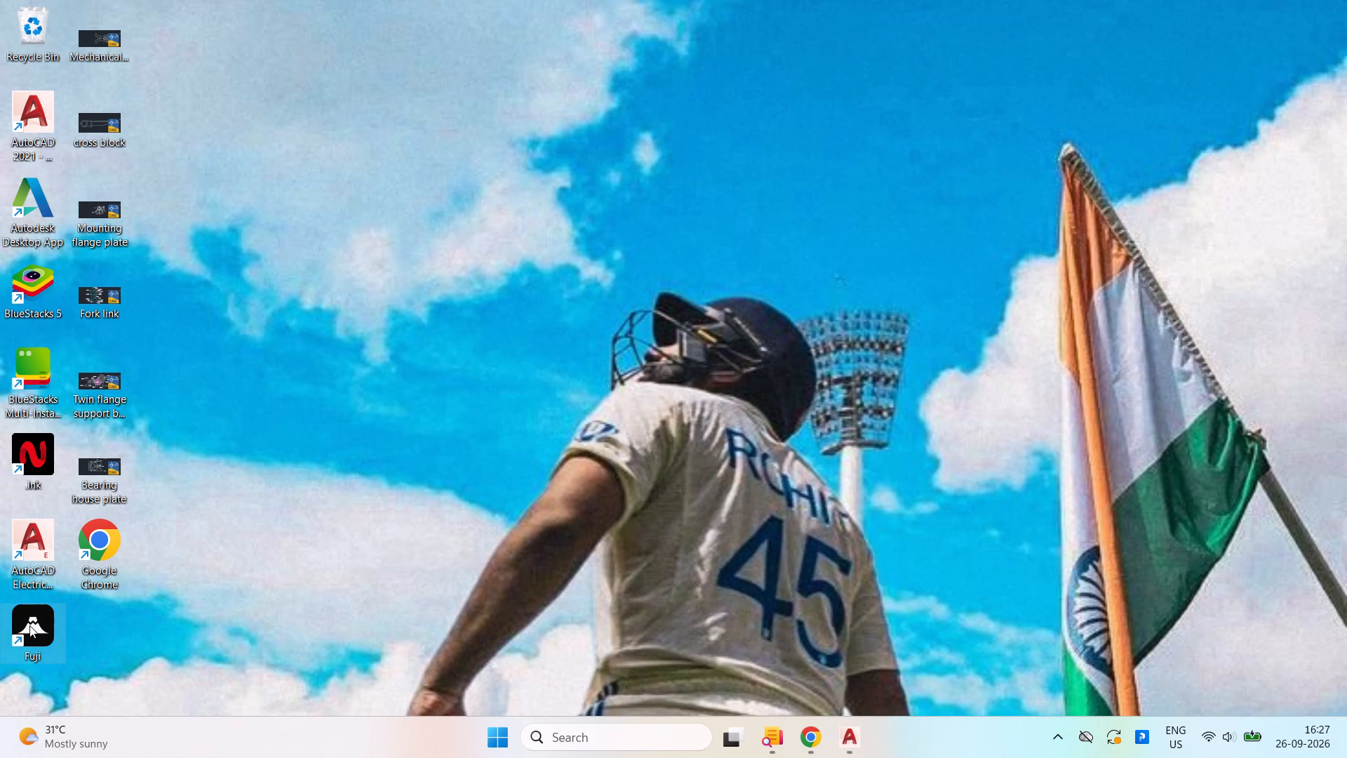
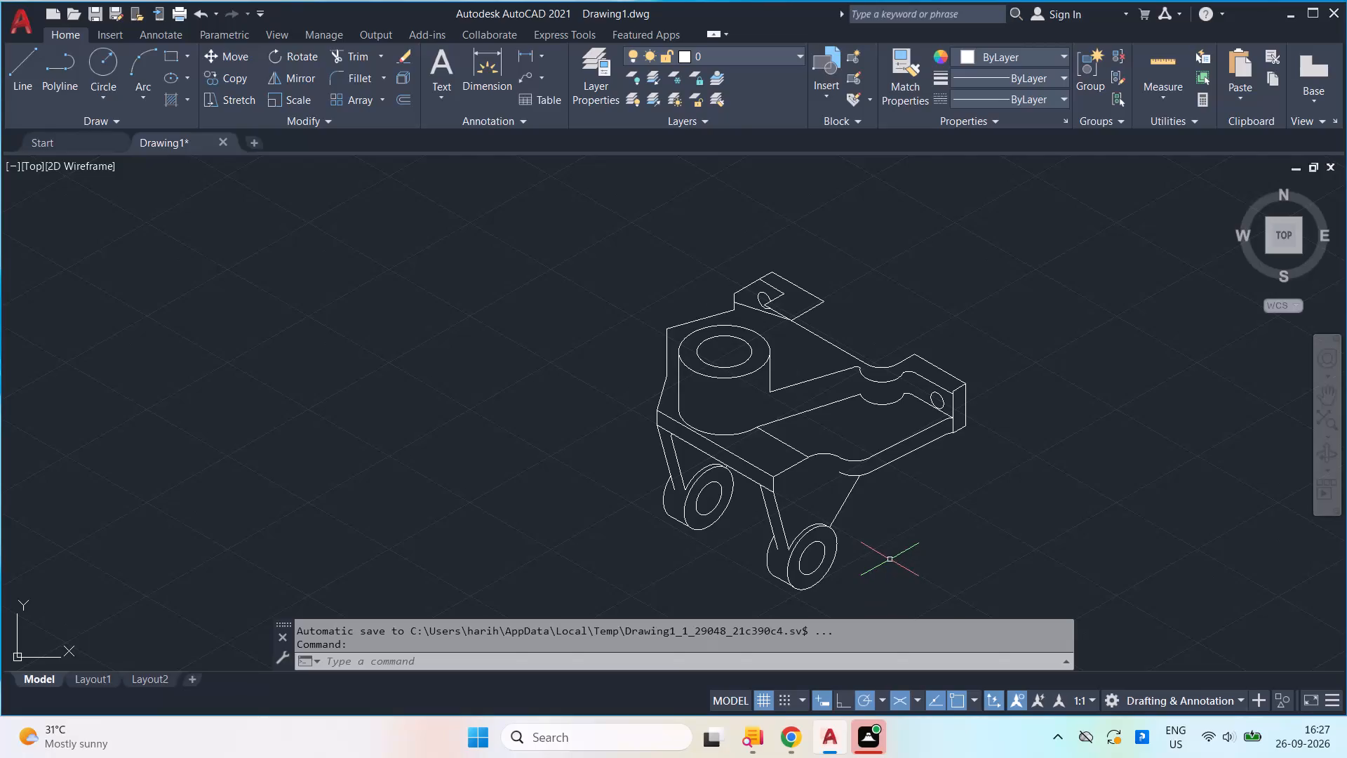
Start saving the drawing in the Documents folder, checking the task title in Fuji and entering the file name as far as "Tri pivo".
{"action": "key", "text": "ctrl+s"}
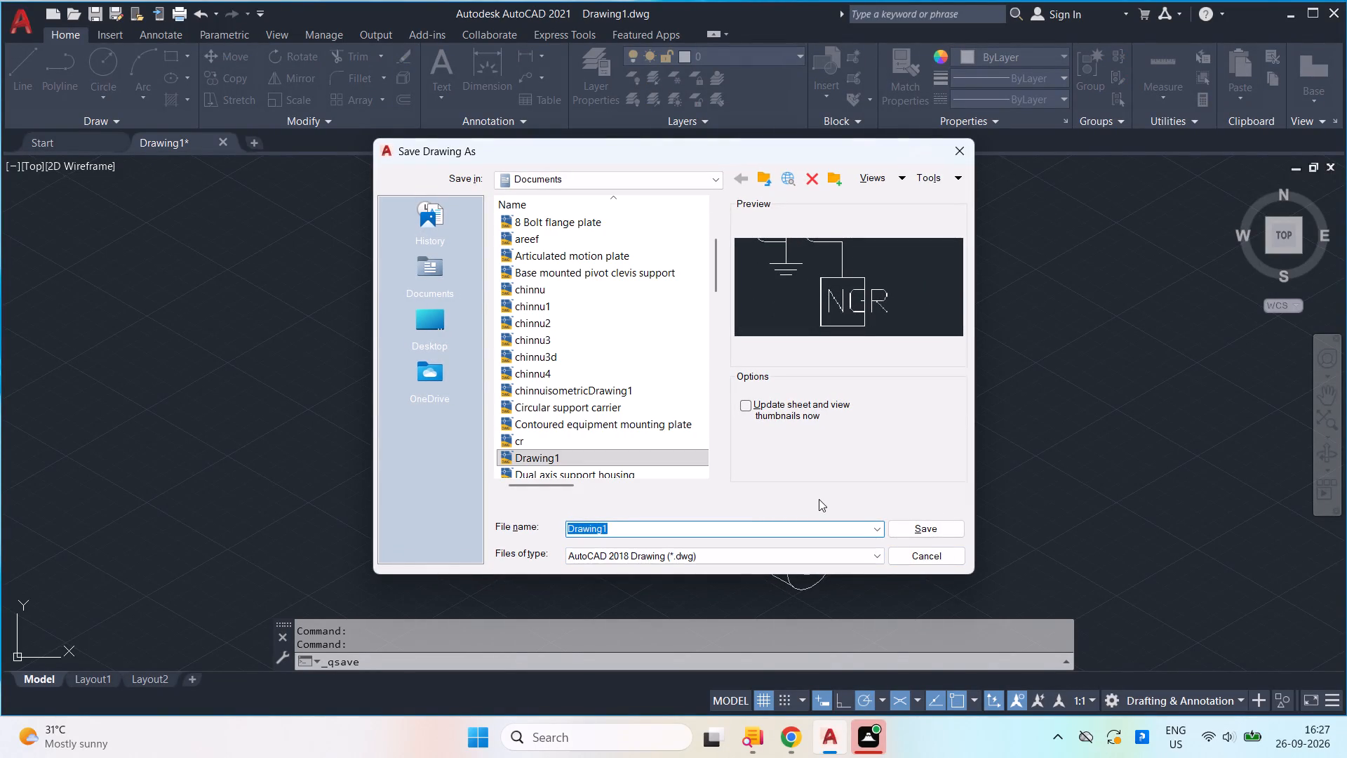
{"action": "key", "text": "BackSpace"}
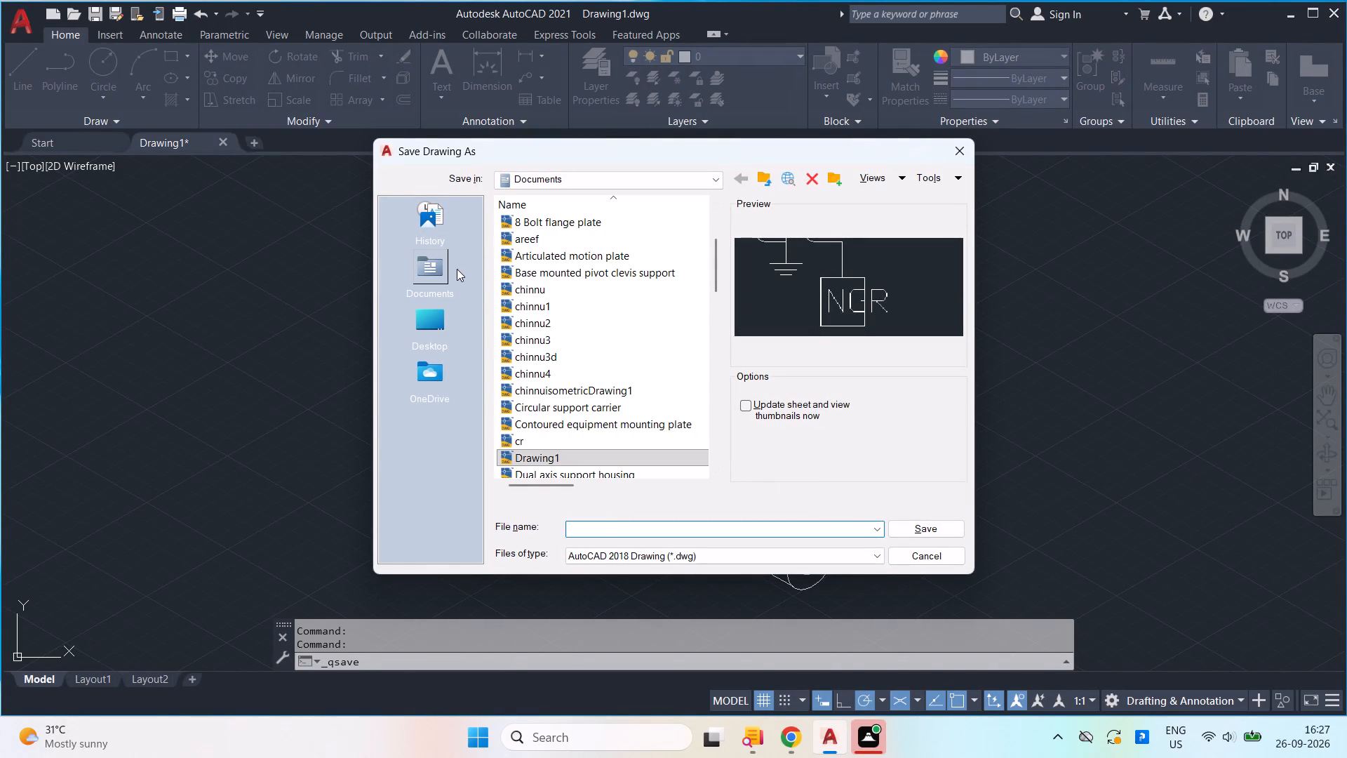
{"action": "left_click", "coordinate": [453, 273]}
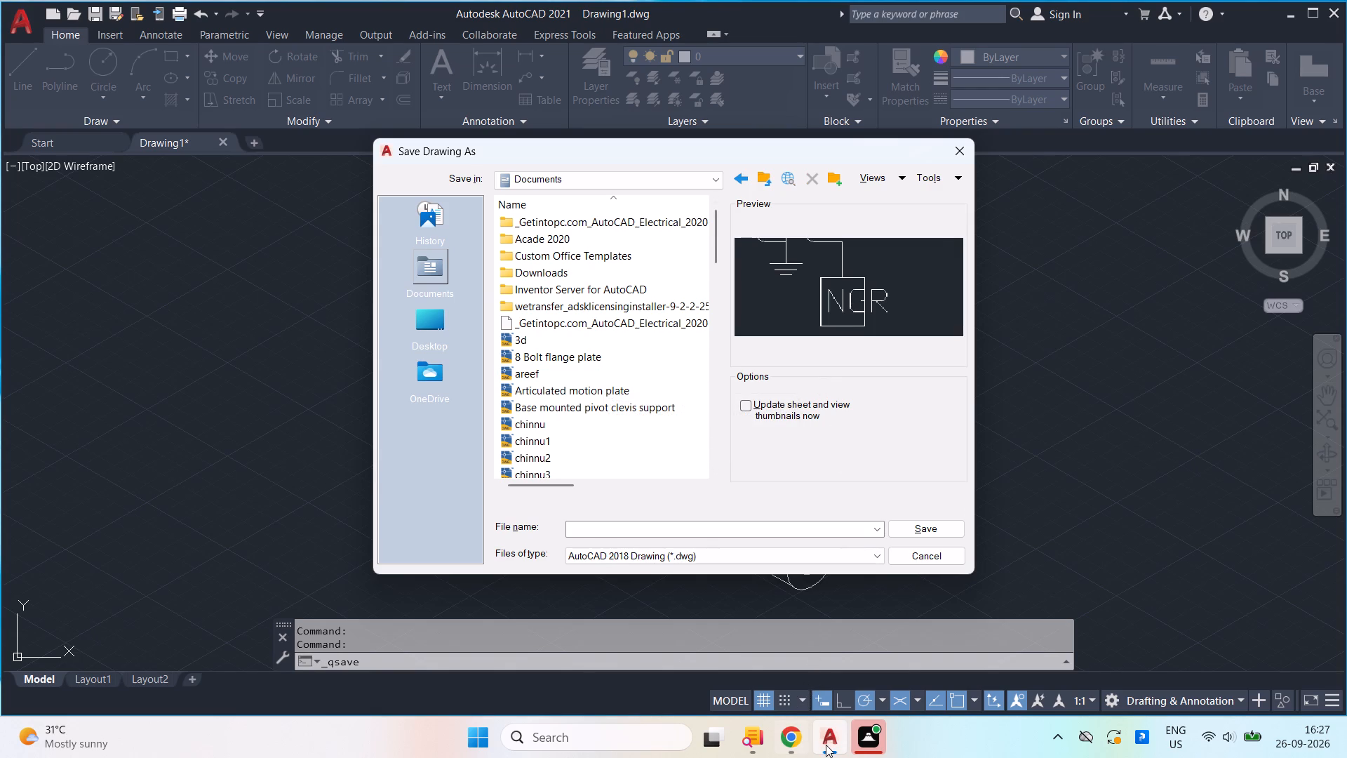
{"action": "left_click", "coordinate": [869, 745]}
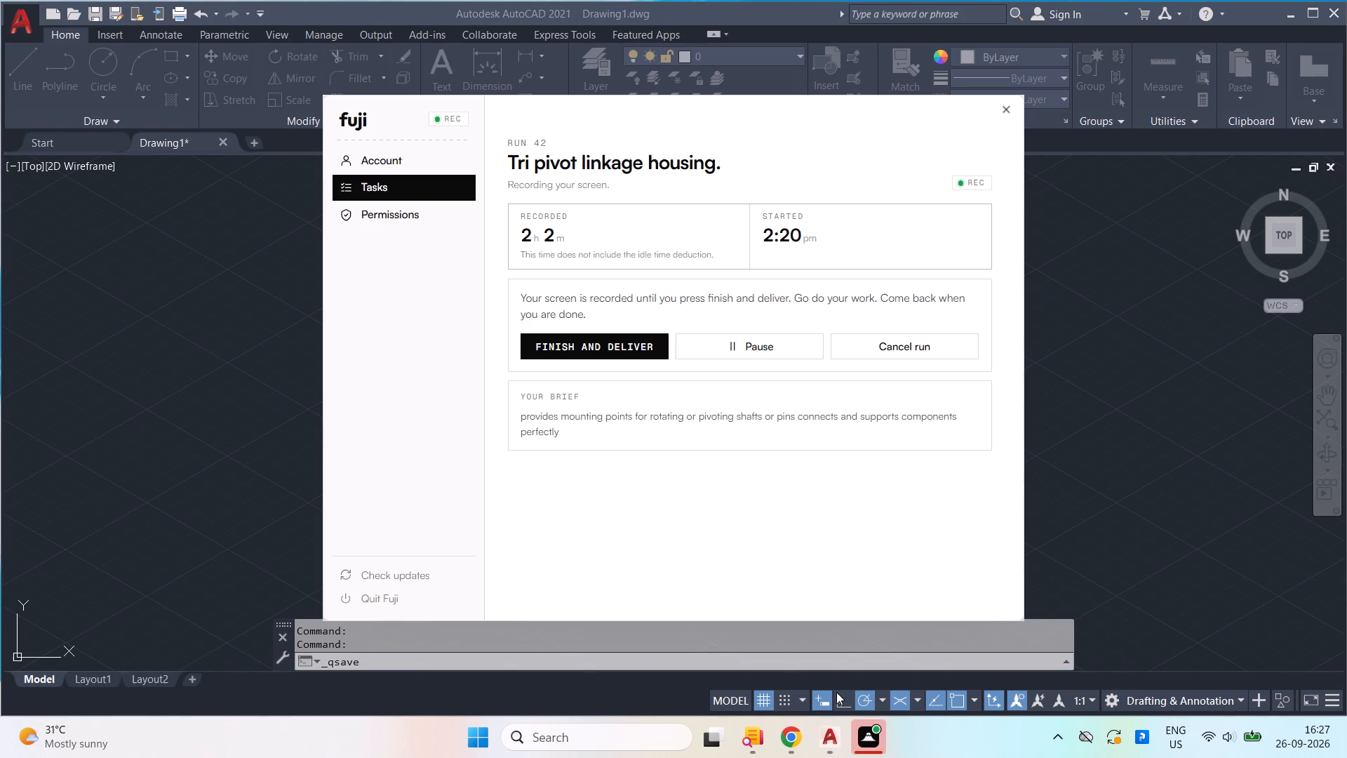
{"action": "left_click", "coordinate": [822, 743]}
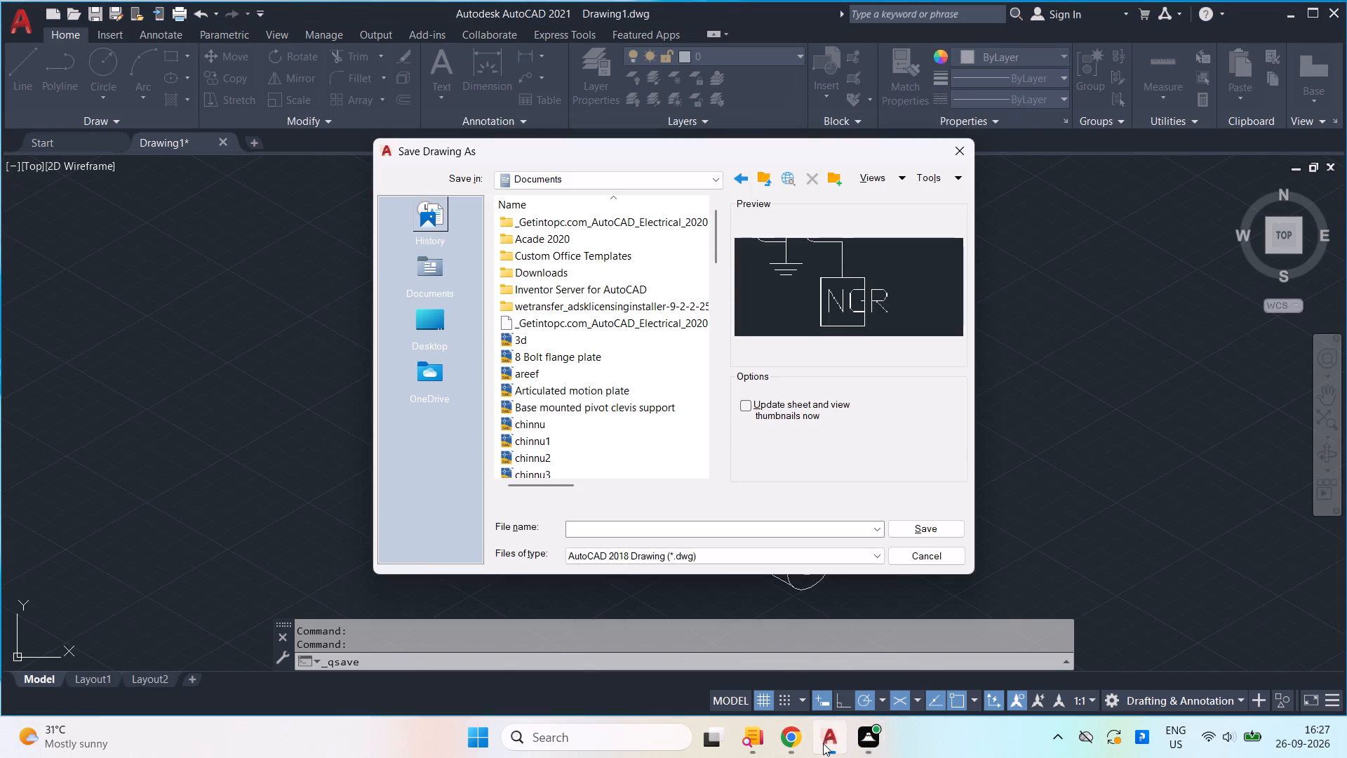
{"action": "left_click", "coordinate": [721, 523]}
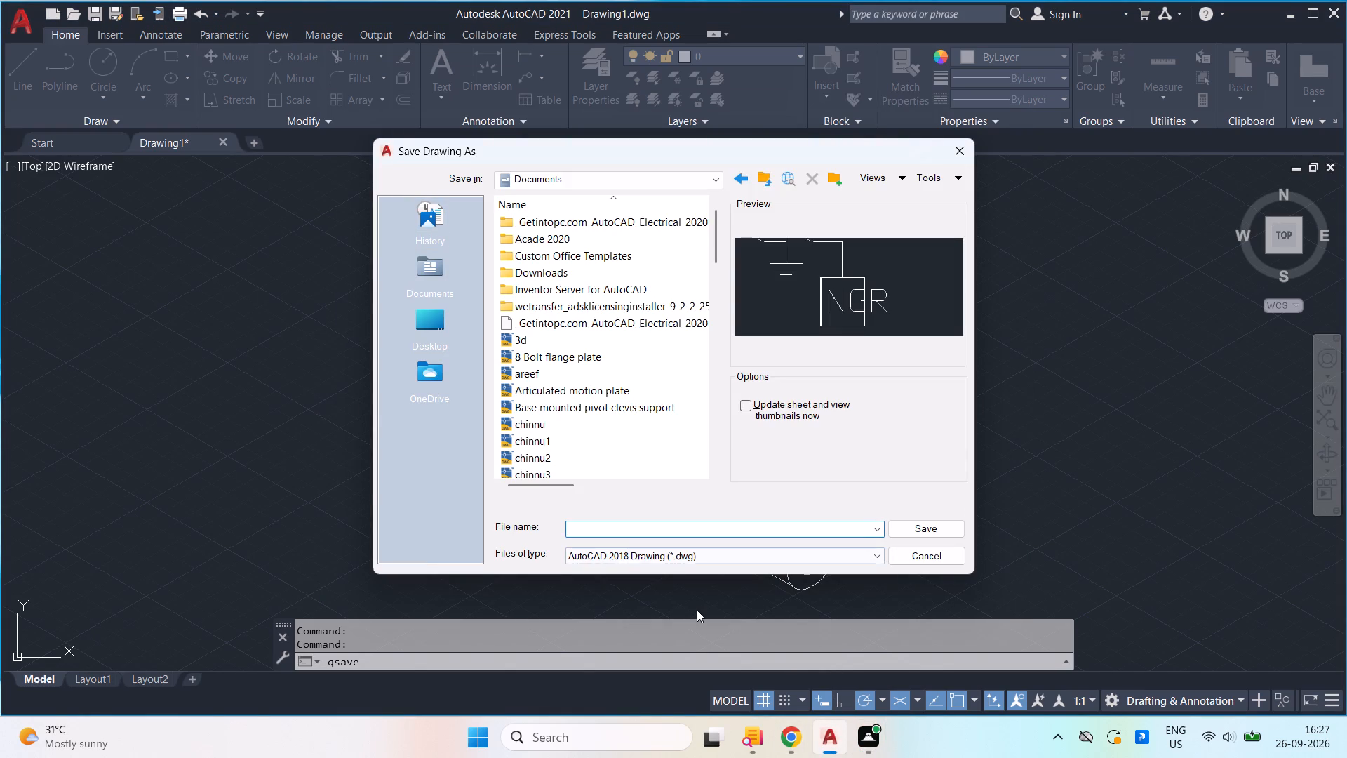
{"action": "type", "text": "Tri"}
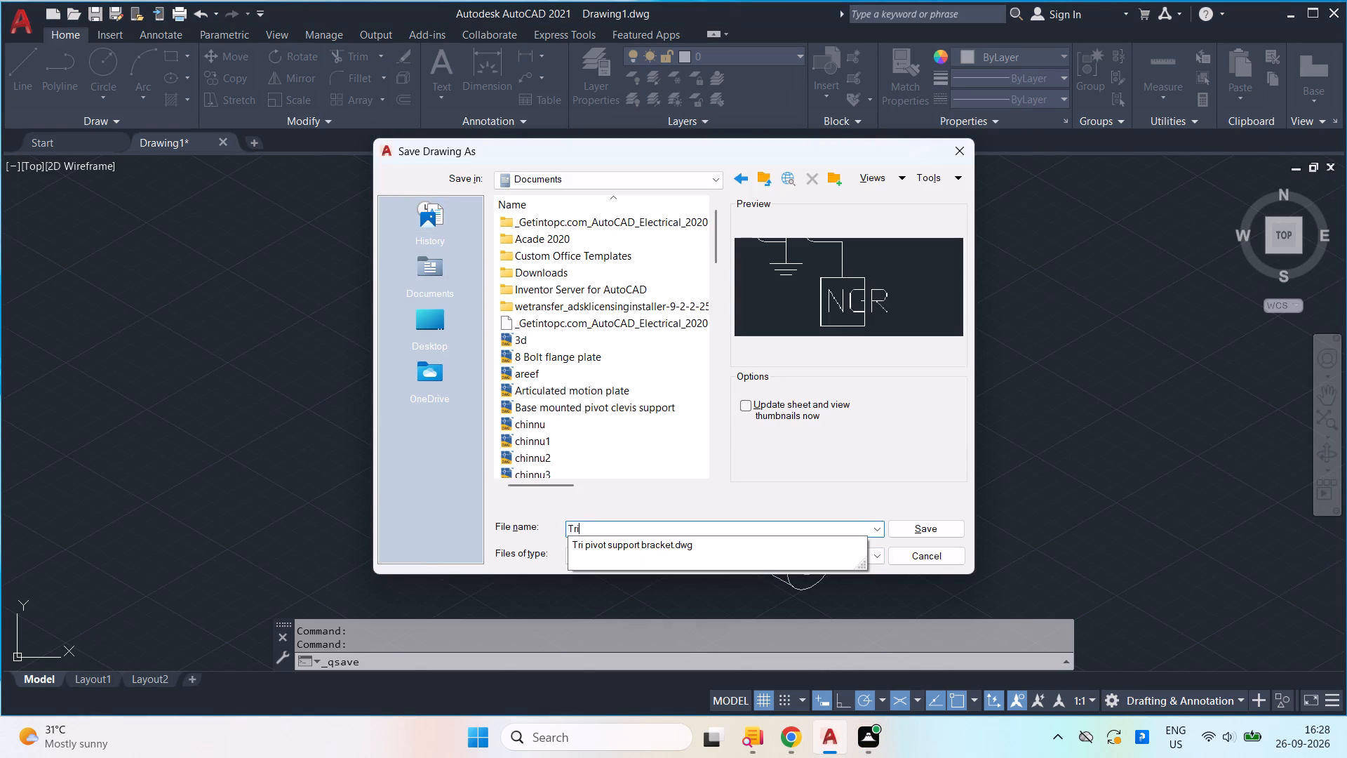
{"action": "key", "text": "space"}
{"action": "type", "text": "pivo"}
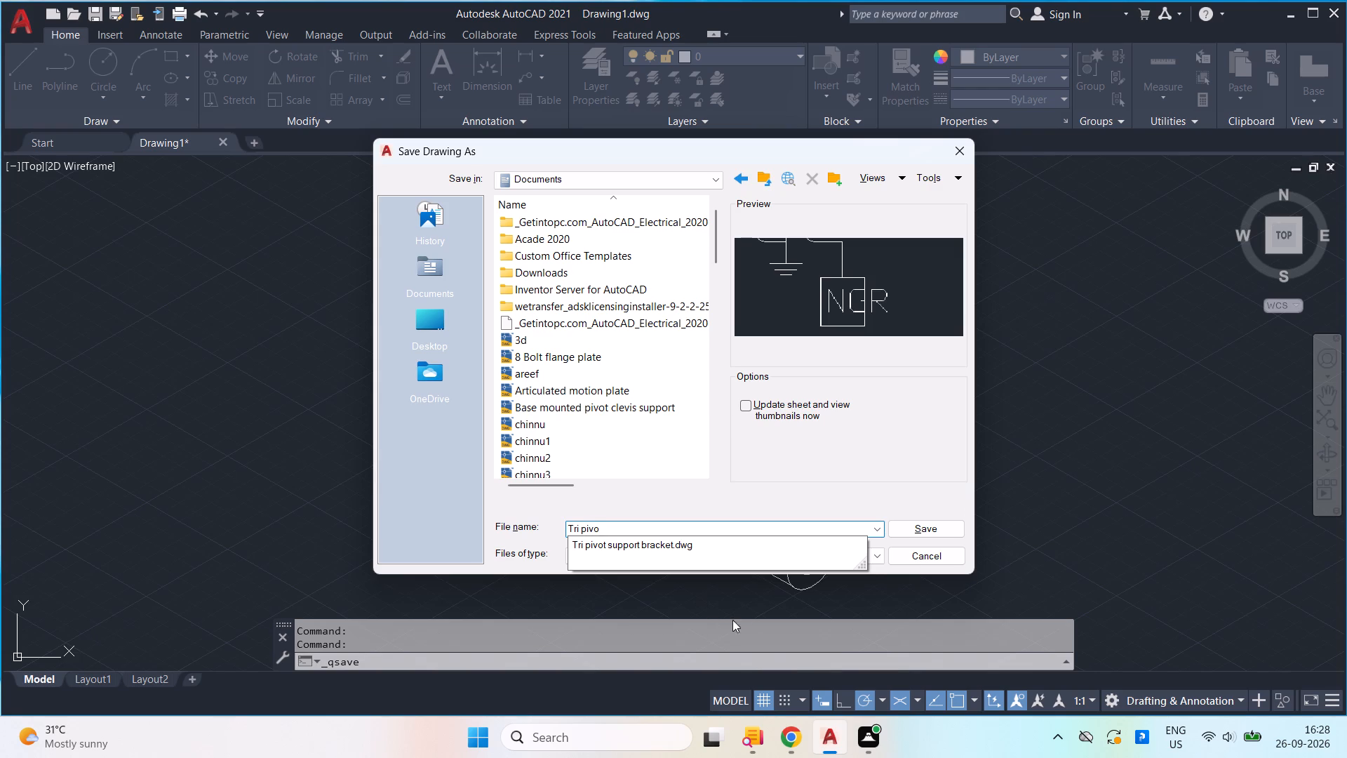
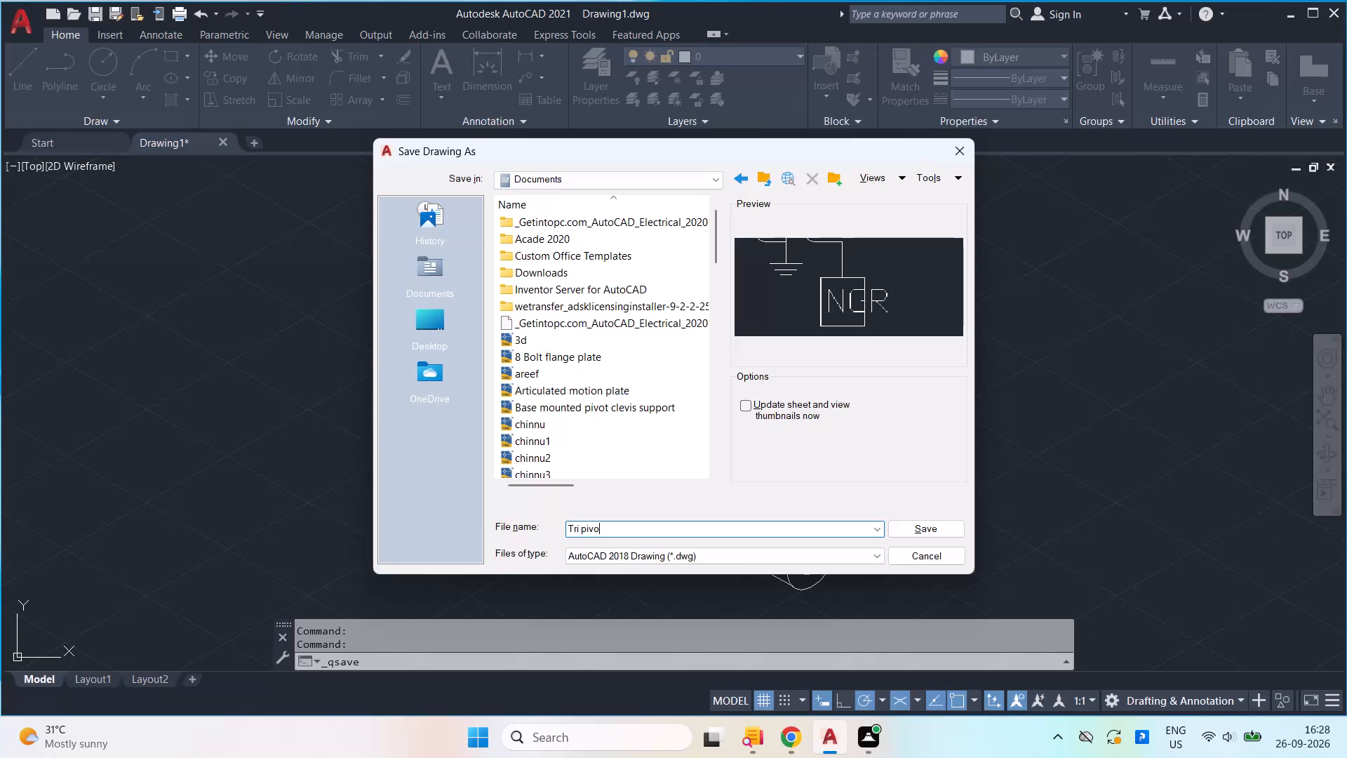
Complete the drawing's file name so that it reads "Tri pivote linkage housing".
{"action": "type", "text": "te"}
{"action": "key", "text": "space"}
{"action": "type", "text": "linkage"}
{"action": "key", "text": "space"}
{"action": "type", "text": "housing"}
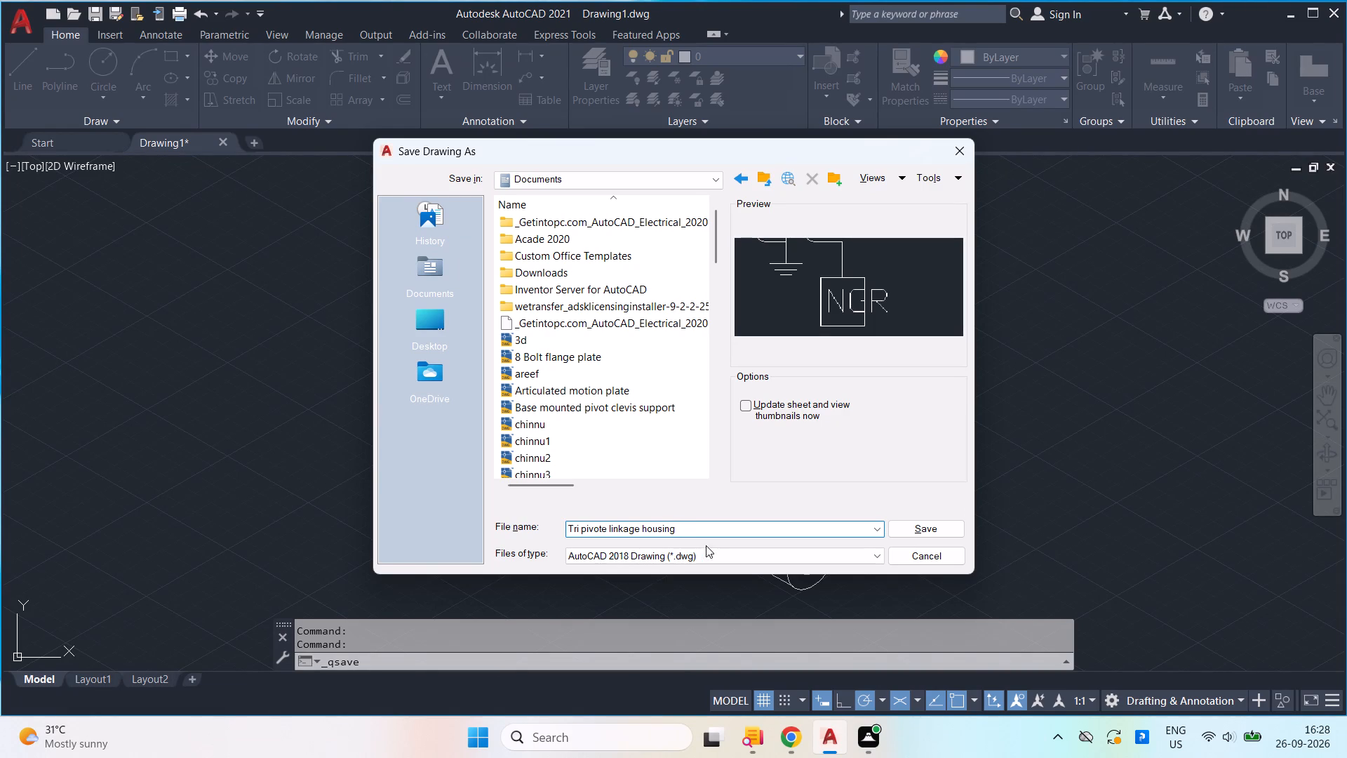
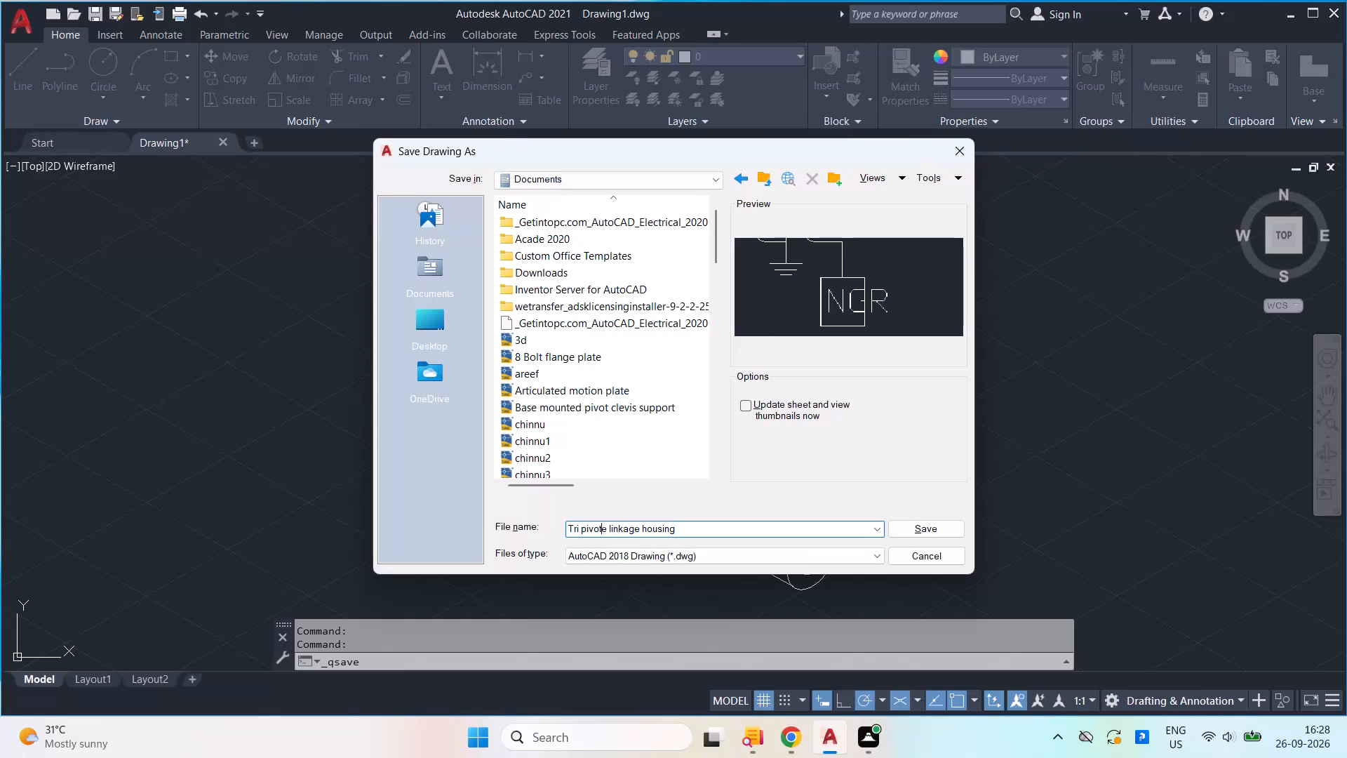
Correct the file name to "Tri pivot linkage housing" and save the drawing in Documents as an AutoCAD 2018 drawing.
{"action": "left_click", "coordinate": [607, 530]}
{"action": "key", "text": "BackSpace"}
{"action": "left_click", "coordinate": [452, 273]}
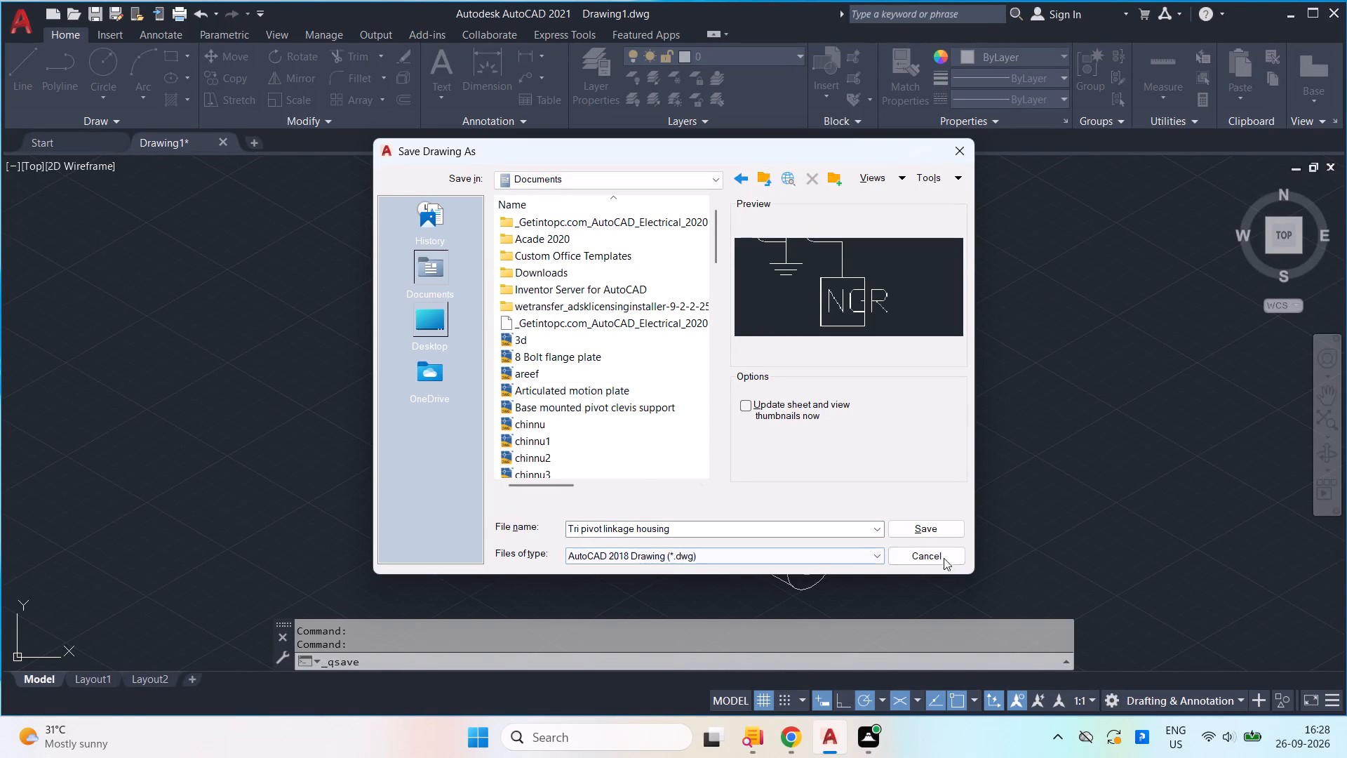
{"action": "left_click", "coordinate": [931, 530]}
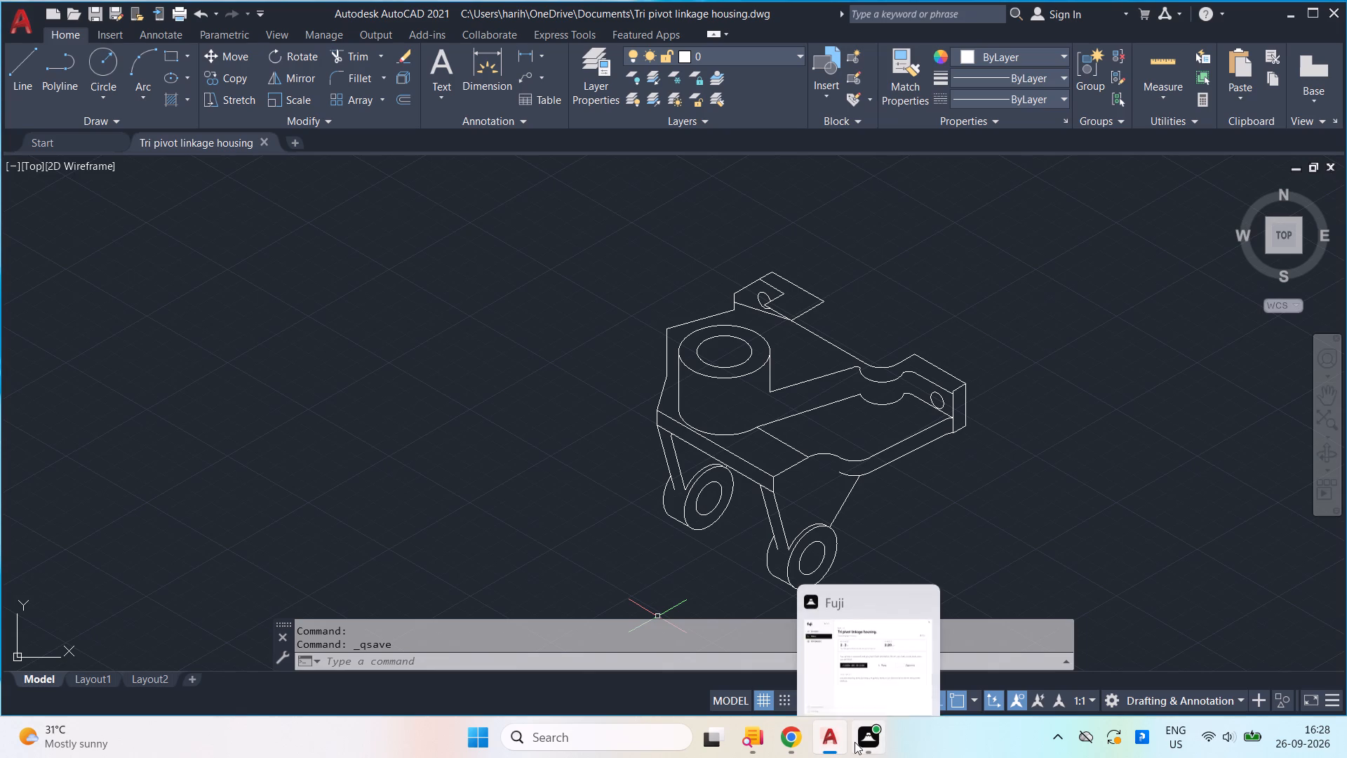
Stop the command history log recording with the LOGFILEOFF command.
{"action": "left_click", "coordinate": [666, 651]}
{"action": "left_click", "coordinate": [561, 653]}
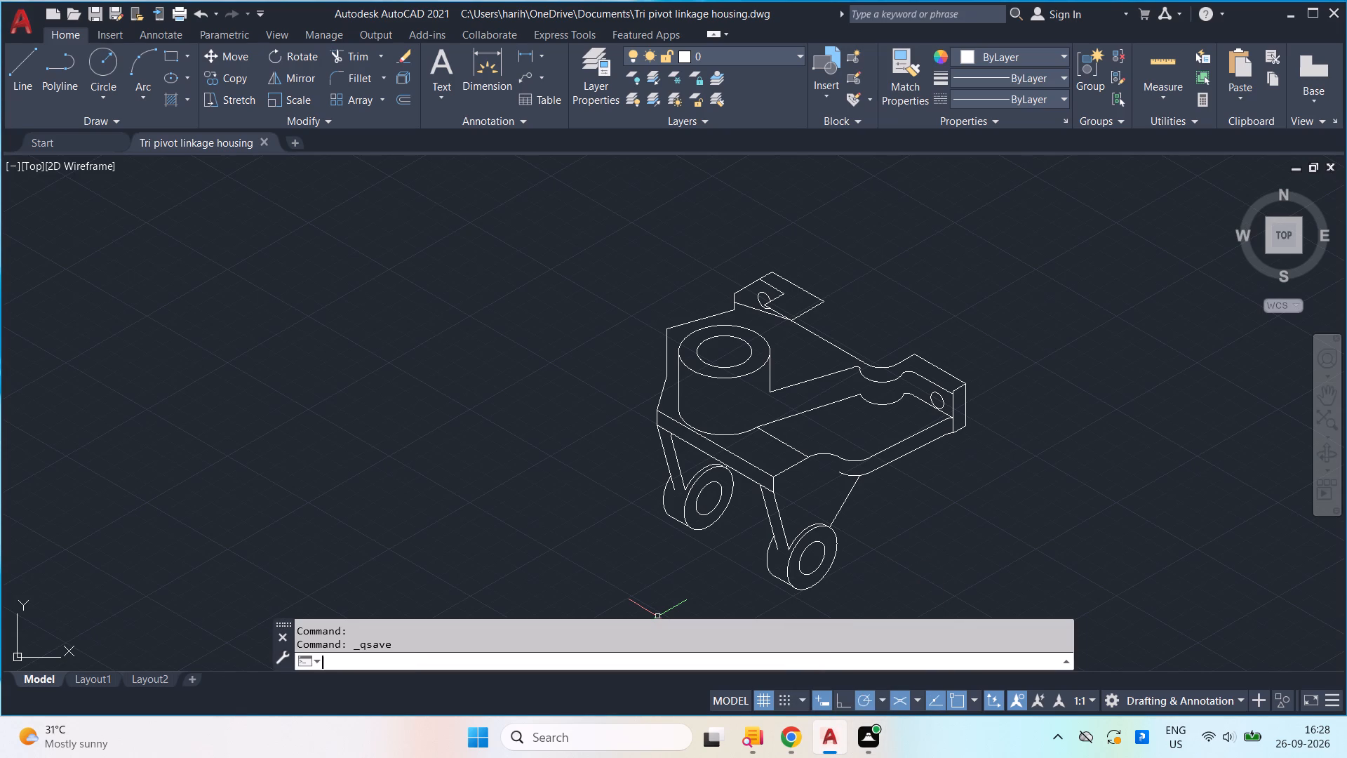
{"action": "type", "text": "log"}
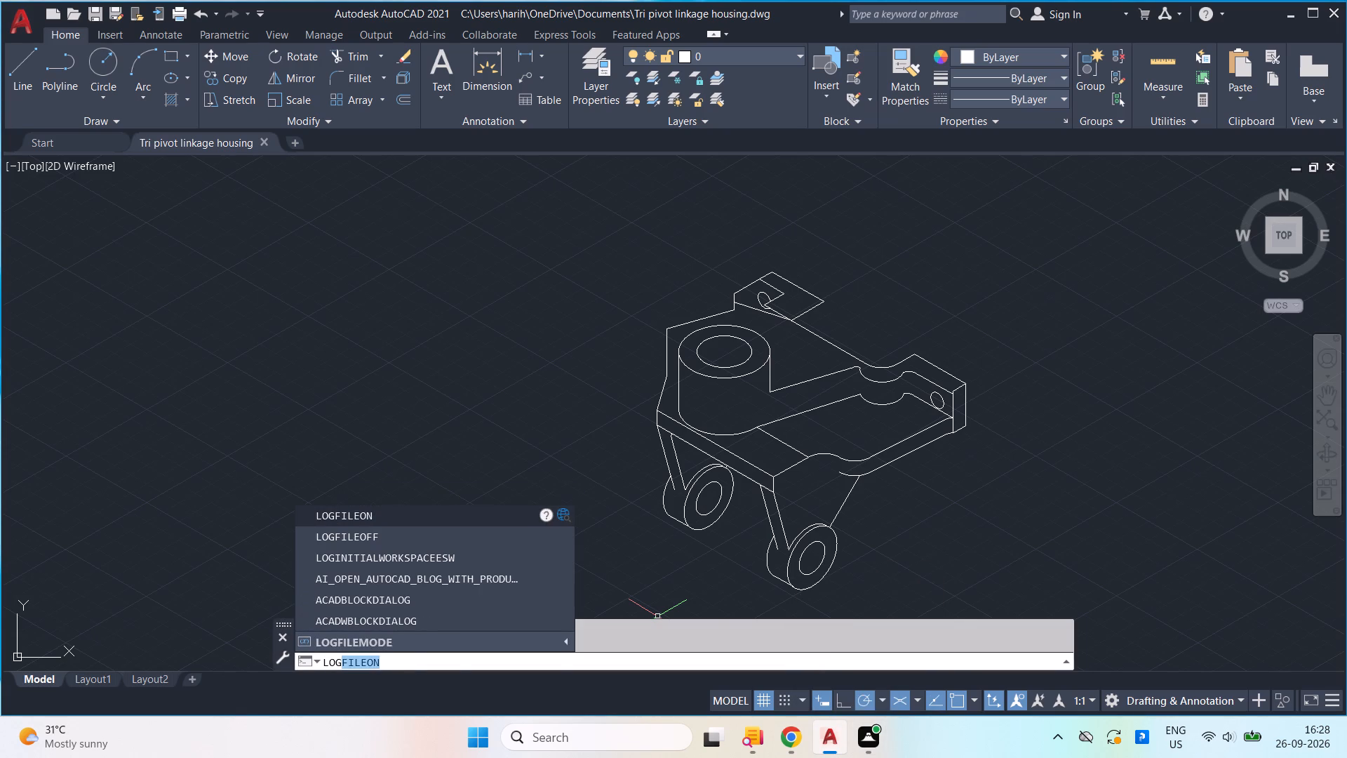
{"action": "left_click", "coordinate": [540, 534]}
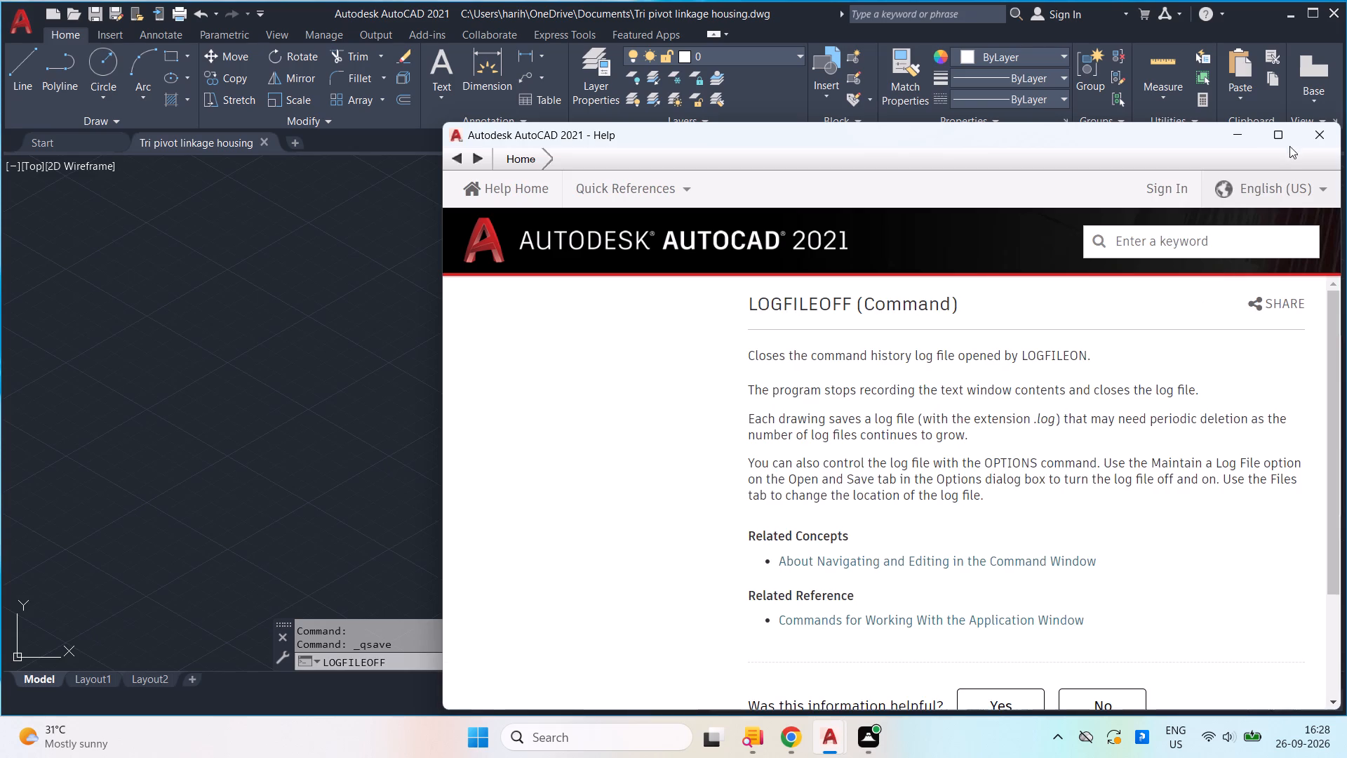
{"action": "left_click", "coordinate": [1231, 129]}
{"action": "key", "text": "Return"}
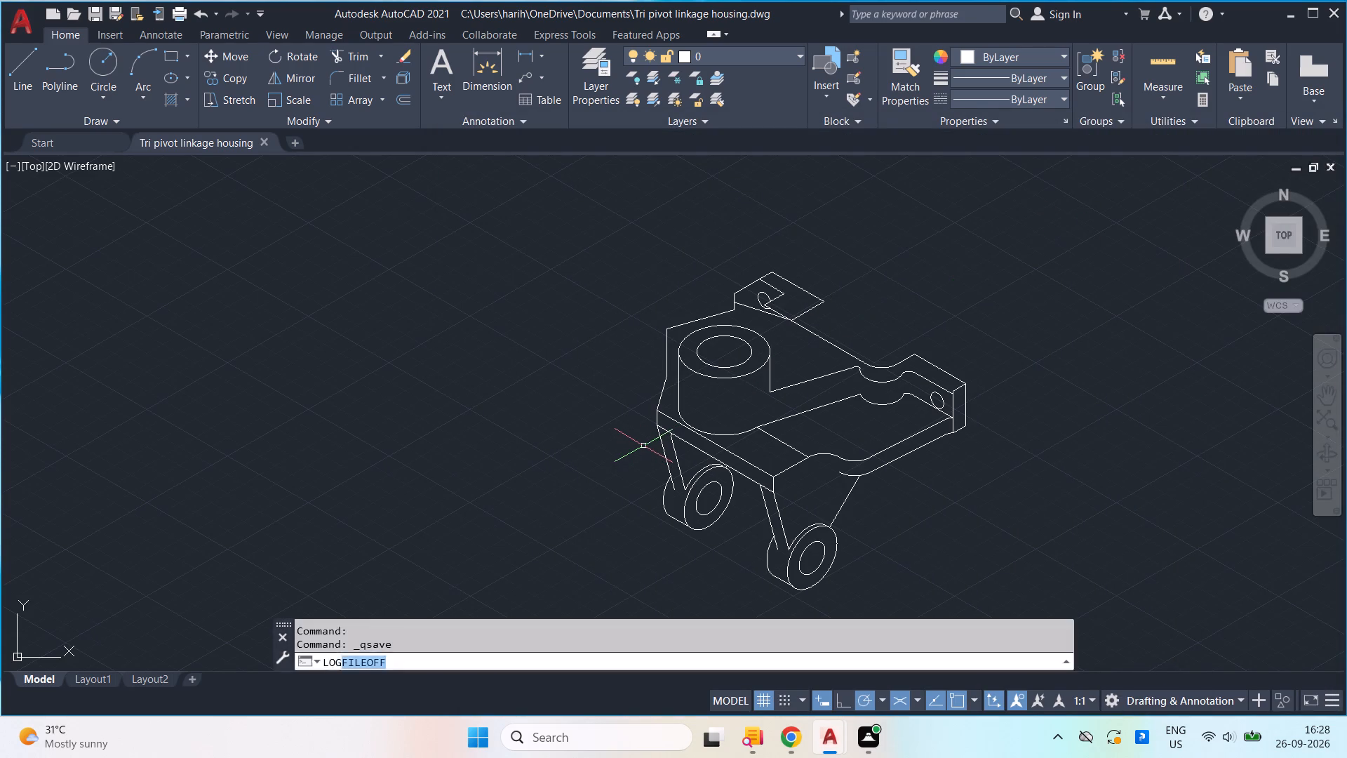